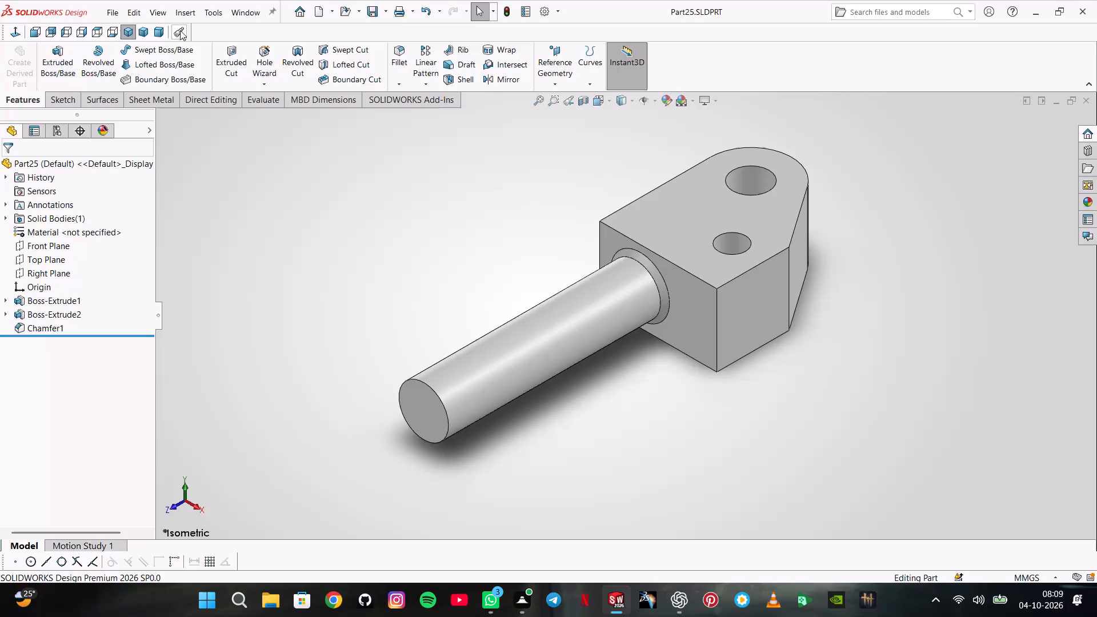
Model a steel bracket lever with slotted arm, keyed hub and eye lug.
Create a new part document and set its units to MMGS (millimeter, gram, second).
click(113, 6)
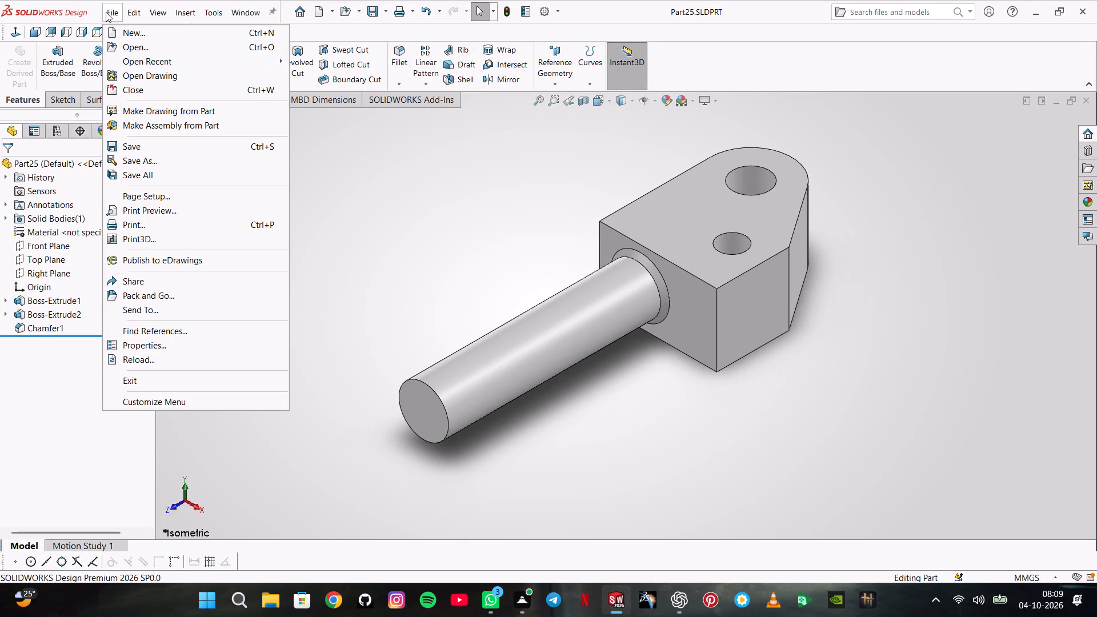
click(118, 36)
click(454, 445)
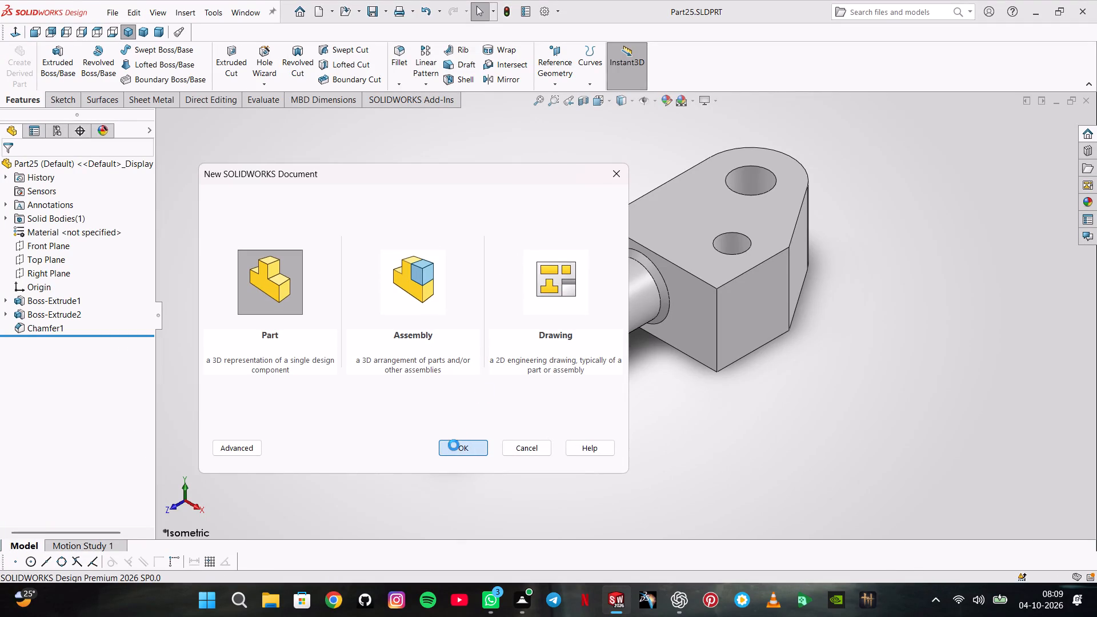
scroll(493, 388, down, 2)
click(1040, 578)
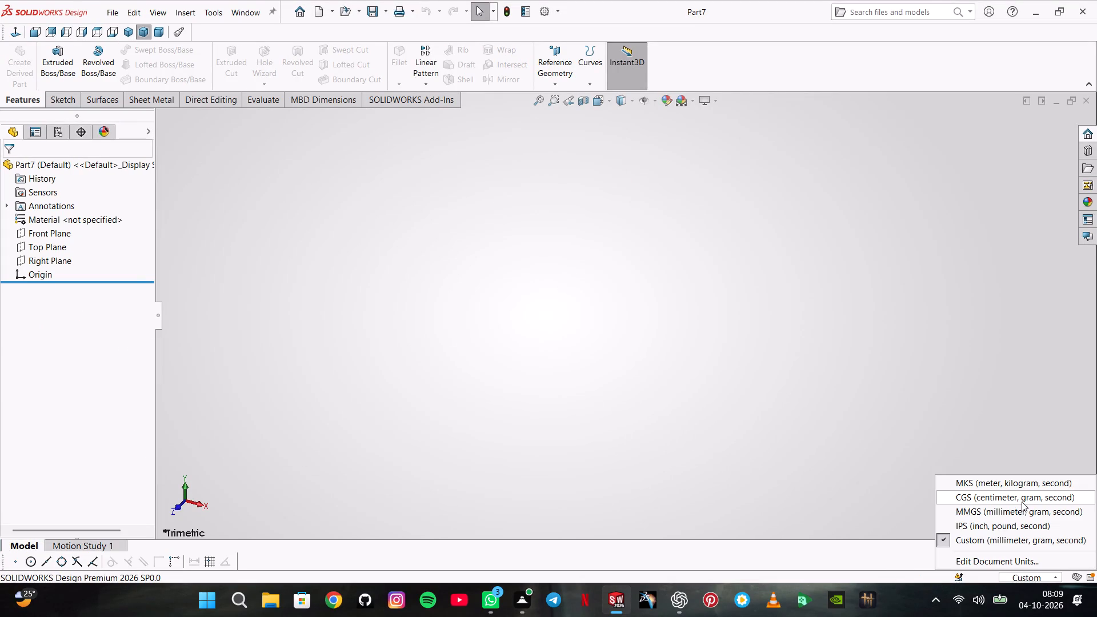
click(1022, 512)
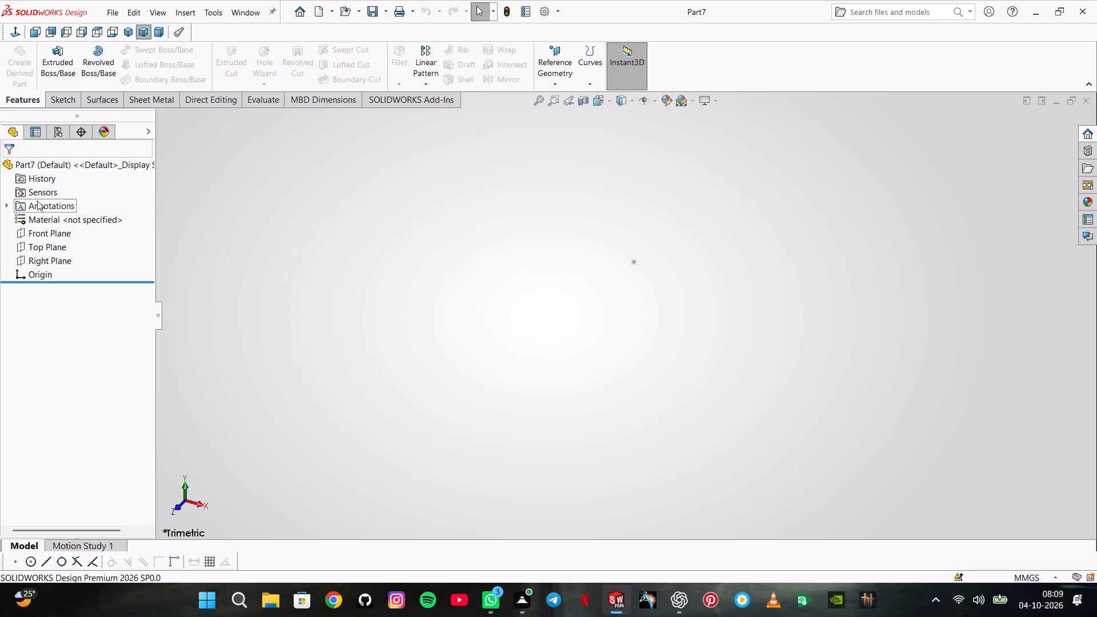
On the Front Plane, sketch a horizontal centerpoint straight slot centred on the origin, about 267 mm between arc centres.
click(46, 233)
click(59, 219)
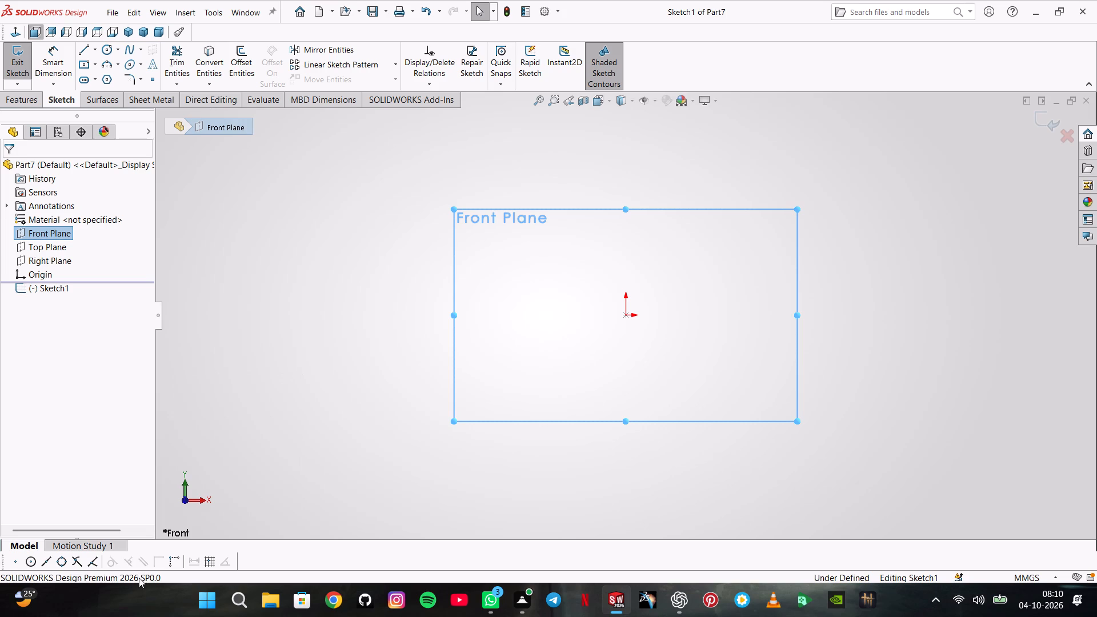
click(80, 79)
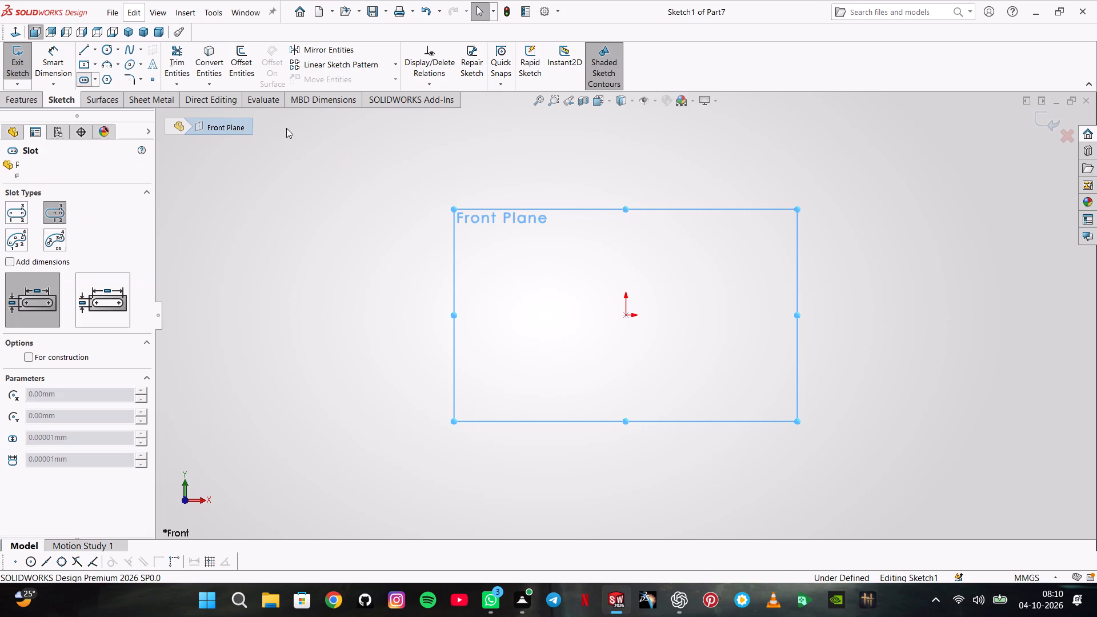
scroll(620, 328, up, 1)
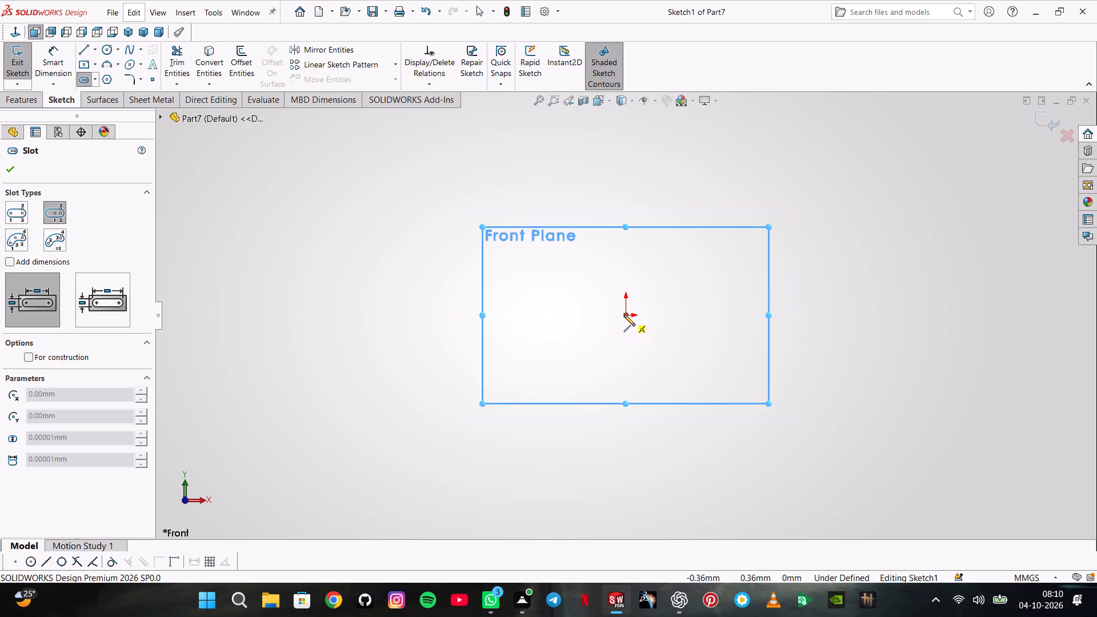
click(624, 315)
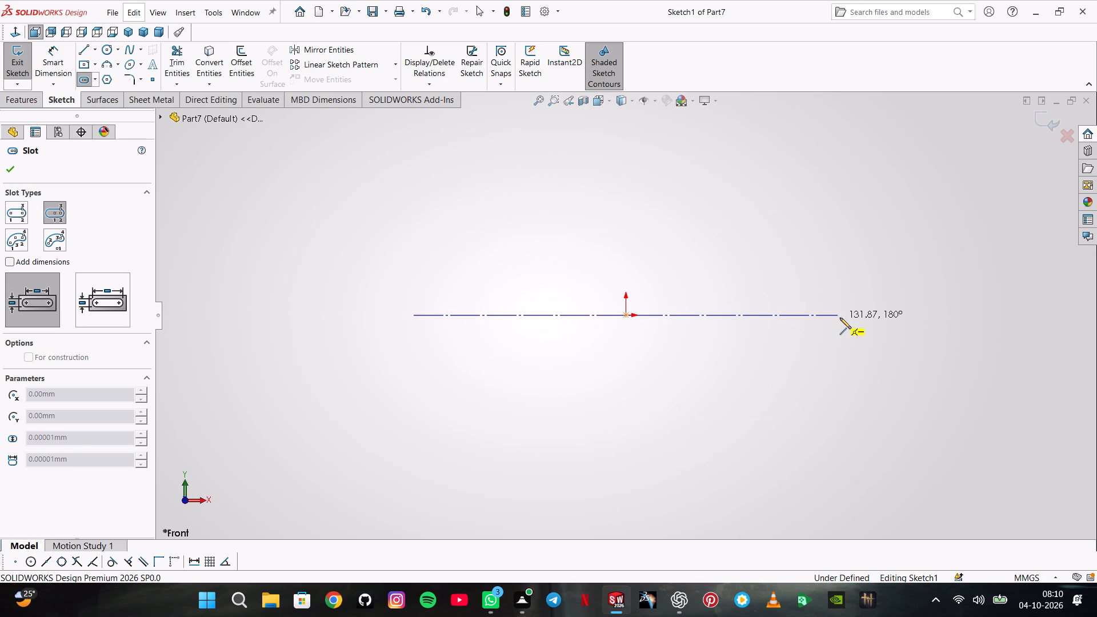
click(840, 318)
click(821, 412)
Dimension the slot with 155 mm between arc centres and a 25 mm end radius.
click(68, 60)
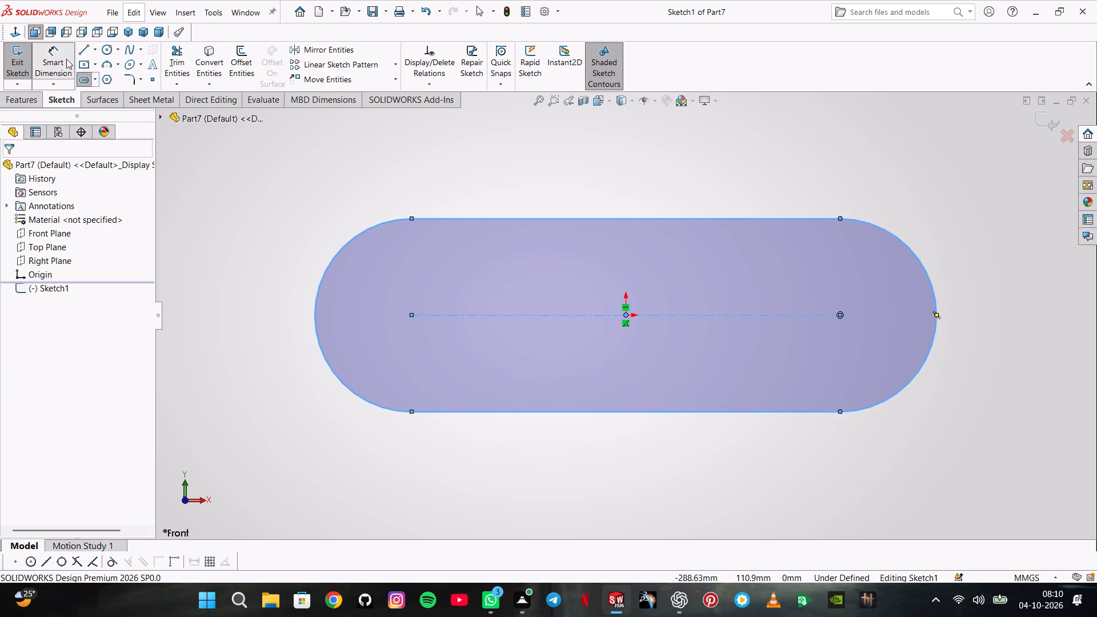
click(567, 316)
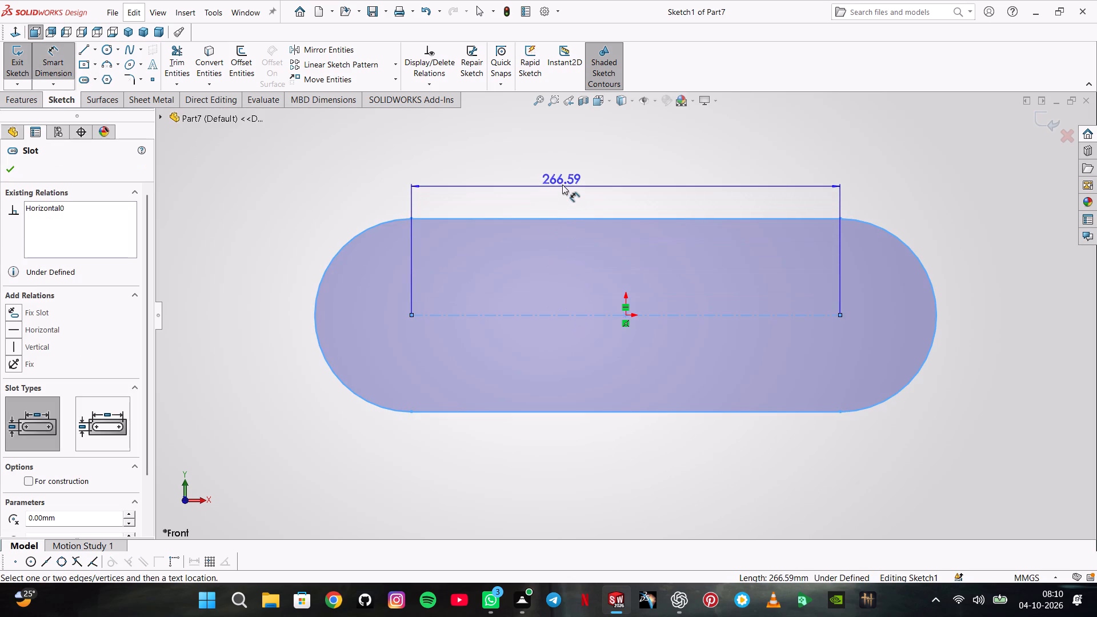
click(562, 185)
text(155)
key(Return)
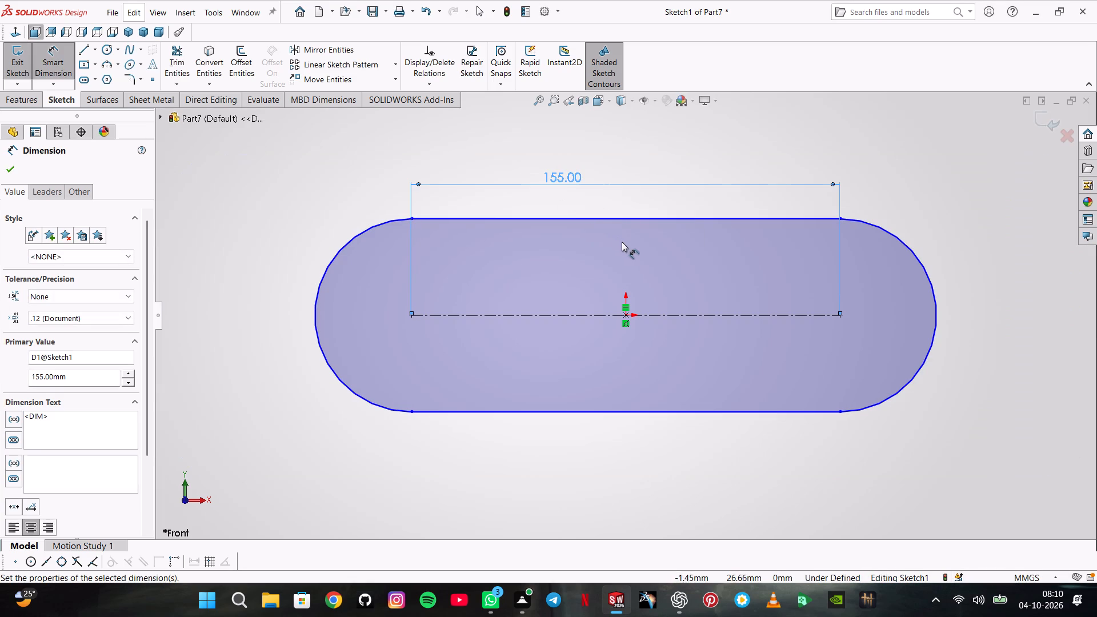
click(908, 249)
click(930, 220)
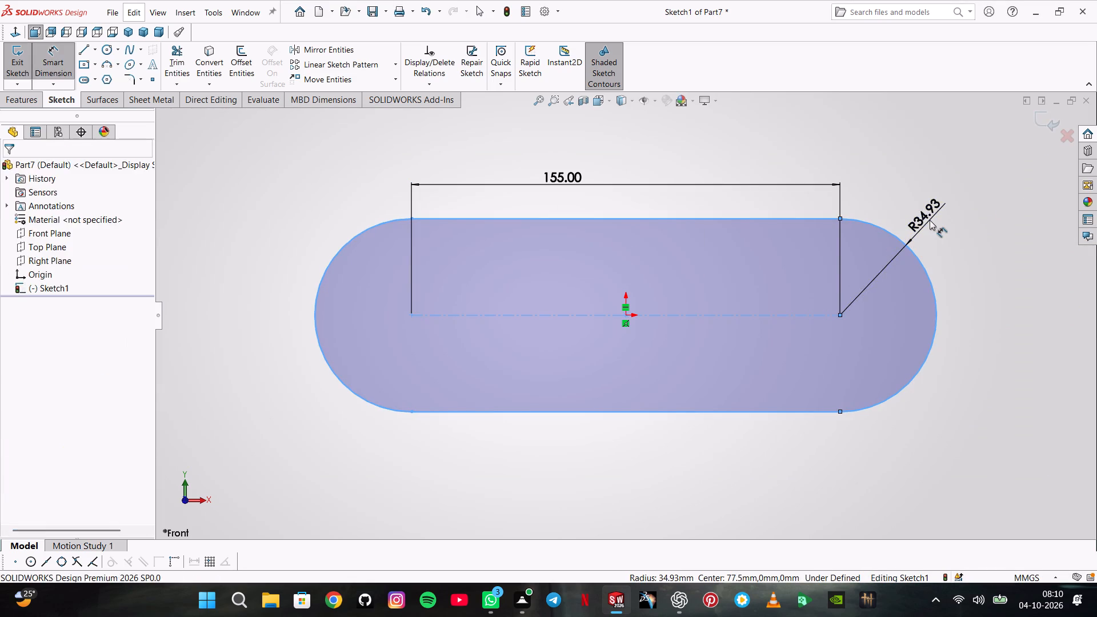
text(25)
key(Return)
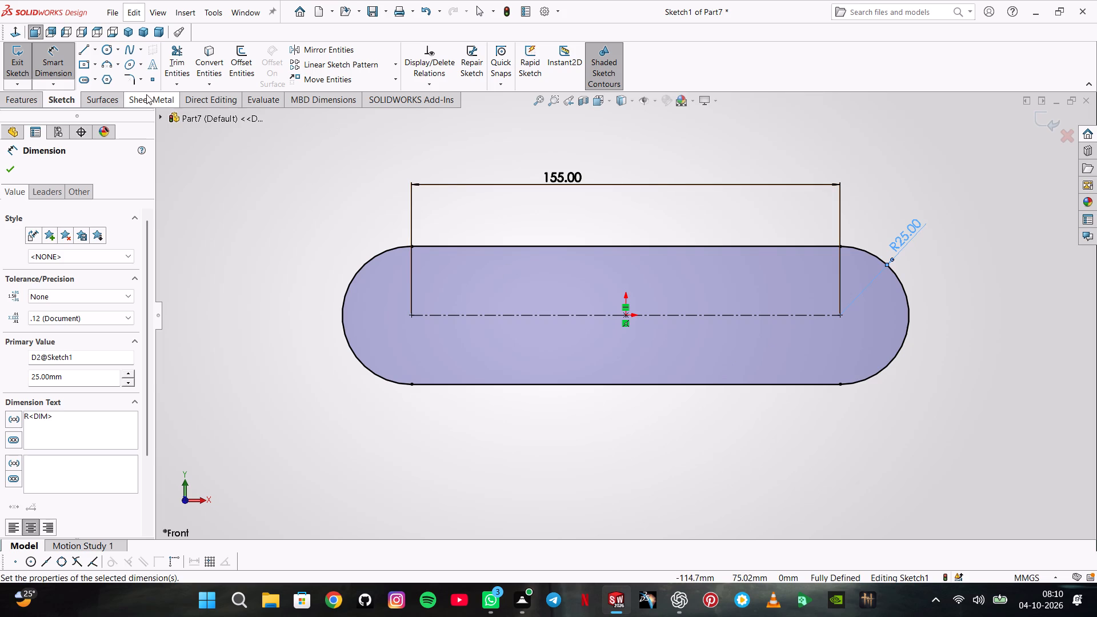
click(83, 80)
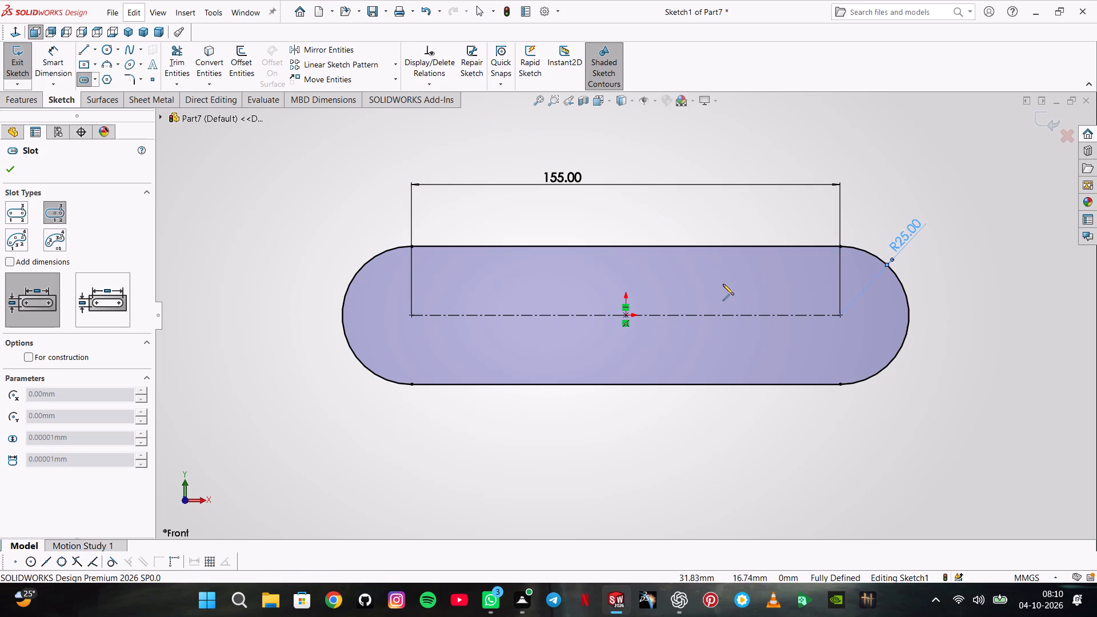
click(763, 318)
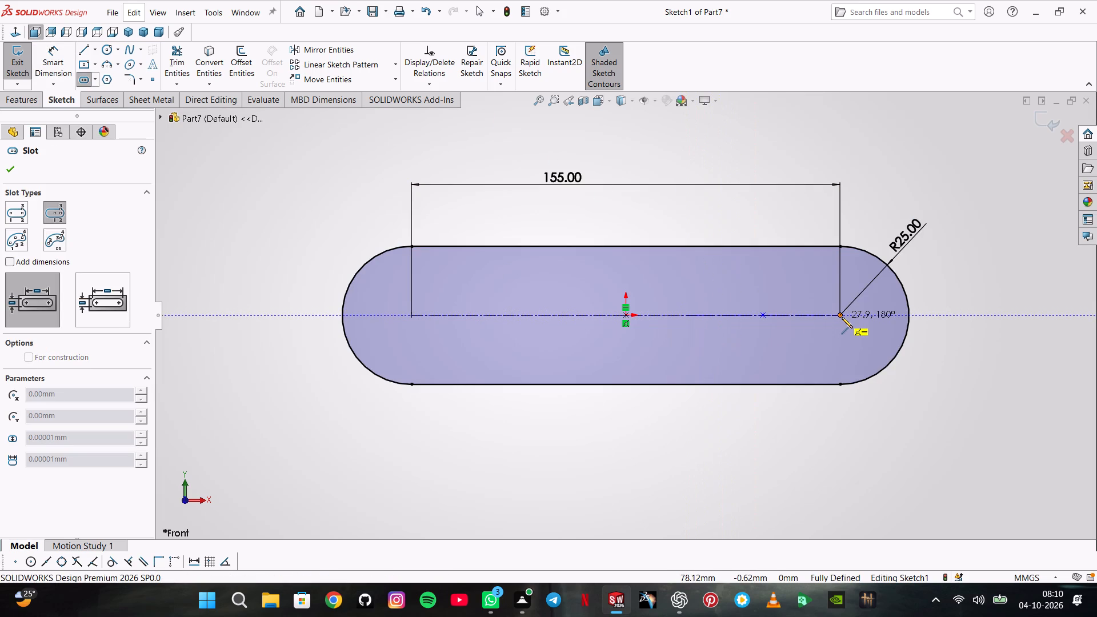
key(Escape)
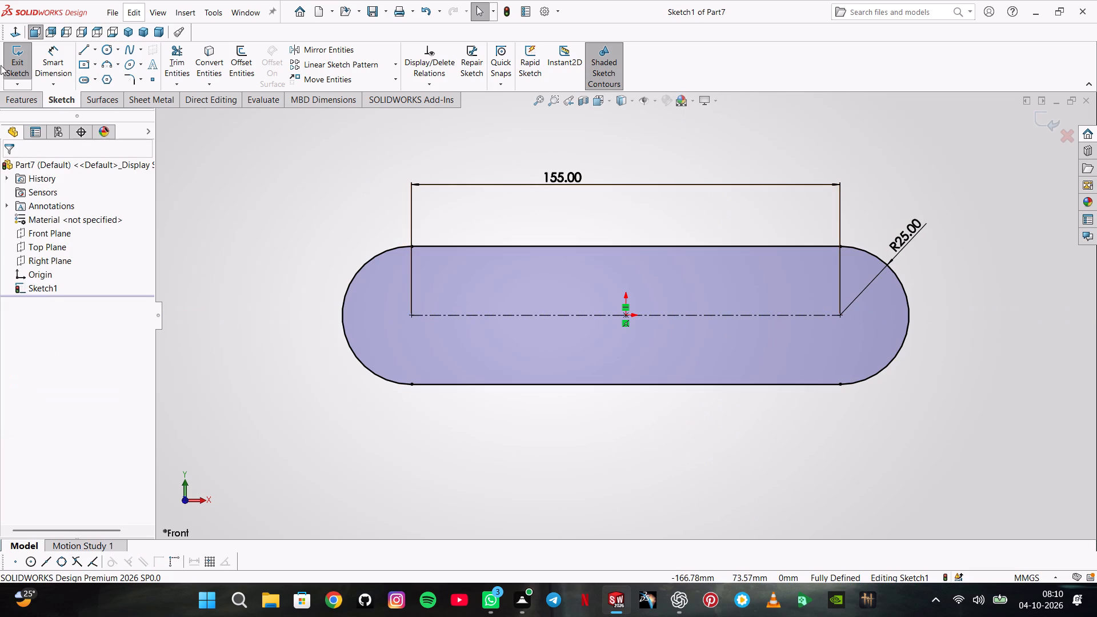
Sketch a straight slot about 25 mm between centres and 25 mm wide on the centreline, ending at the outer slot's right arc centre.
click(91, 78)
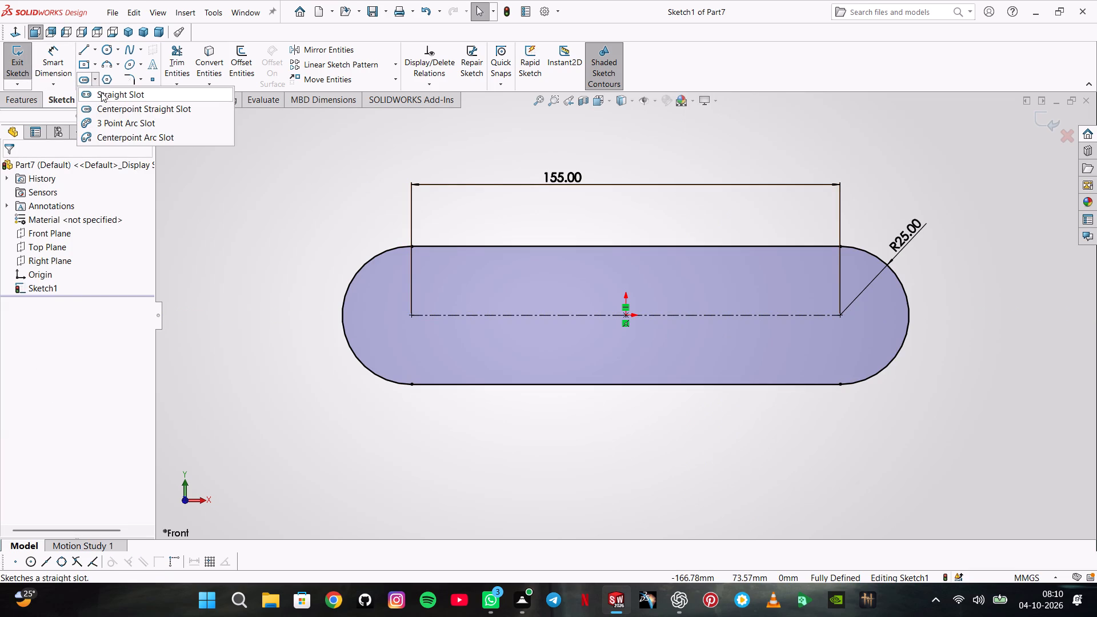
click(101, 93)
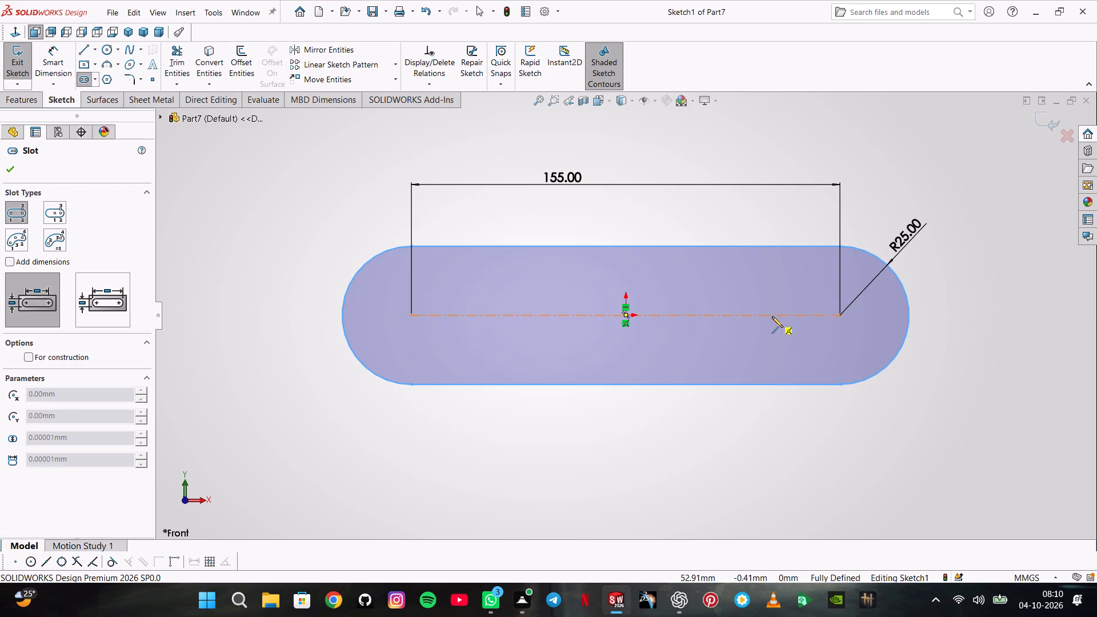
click(772, 315)
click(840, 313)
click(834, 350)
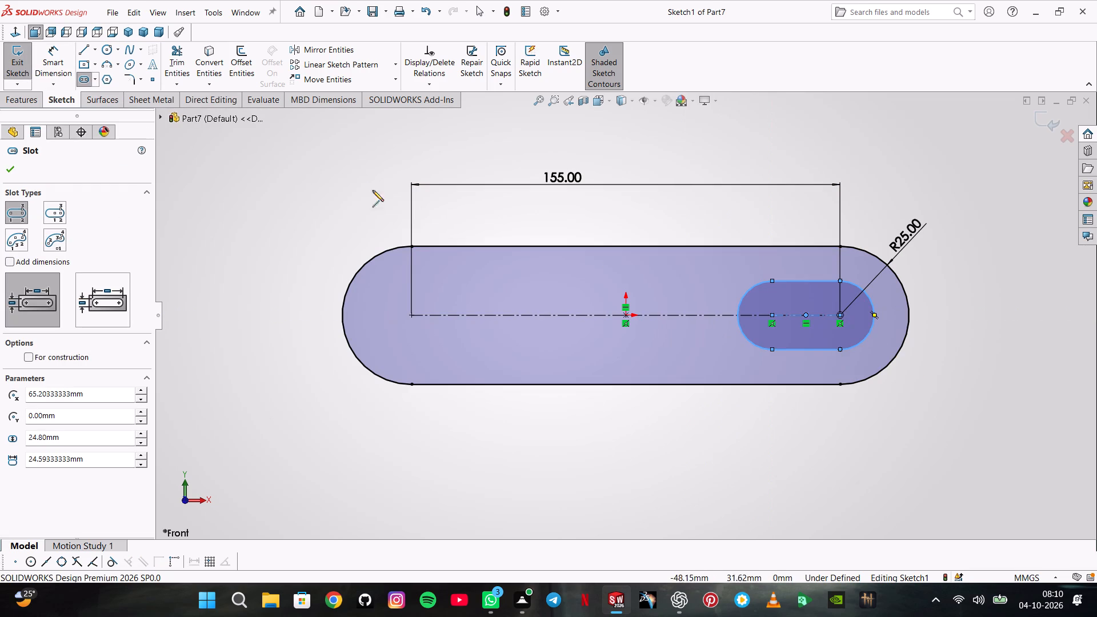
Dimension the inner slot with 25 mm between centres and 13 mm from its upper edge to the outer slot's upper edge.
click(61, 58)
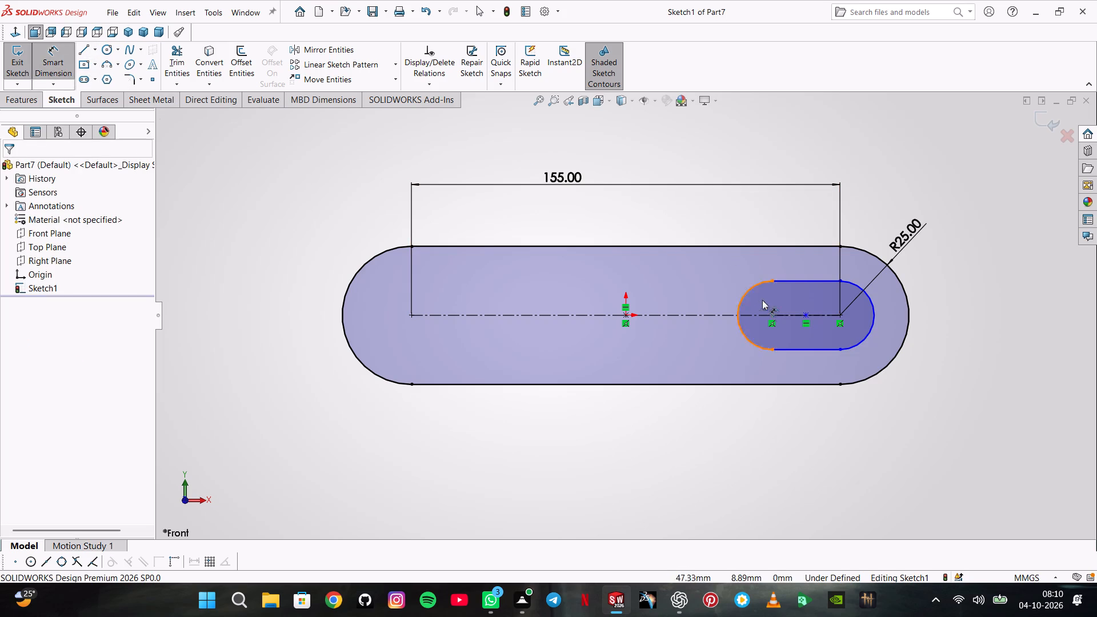
click(784, 317)
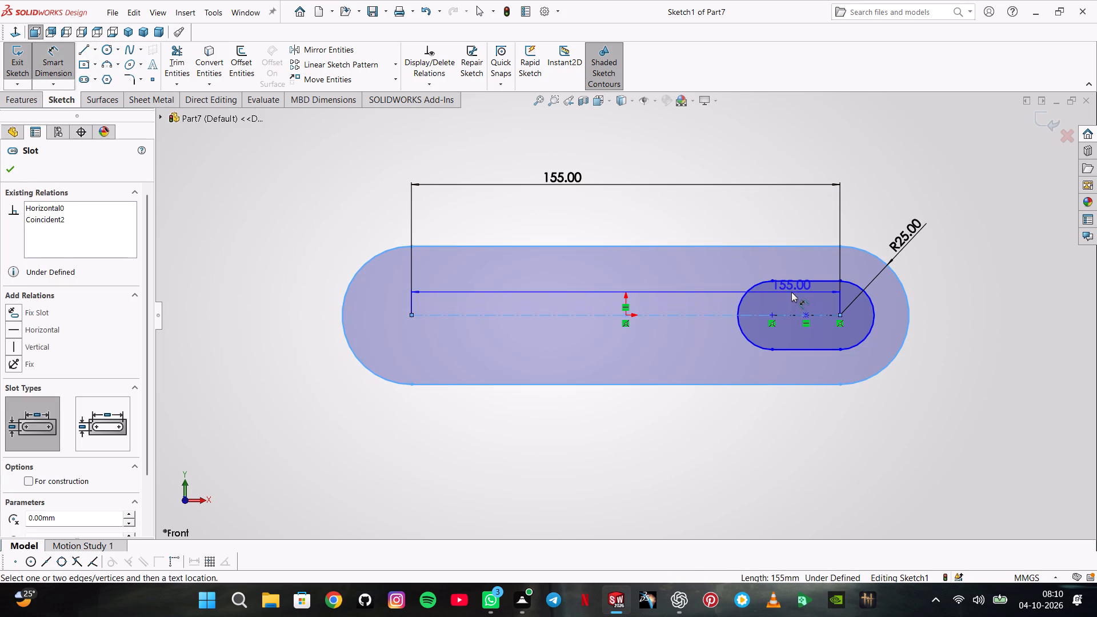
key(Escape)
click(812, 278)
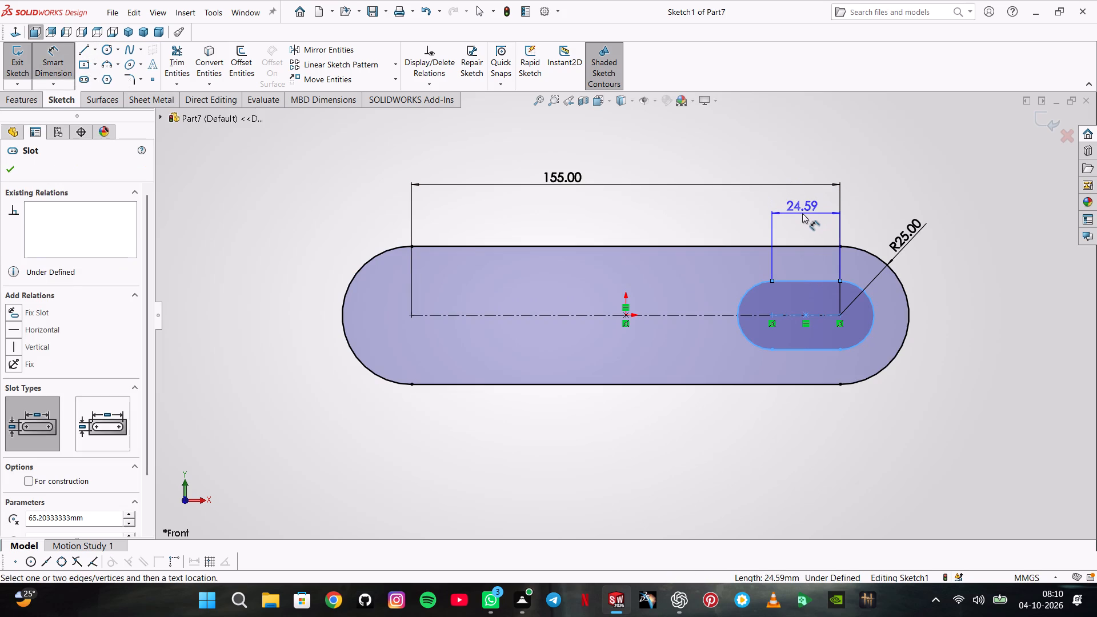
click(802, 213)
text(25)
key(Return)
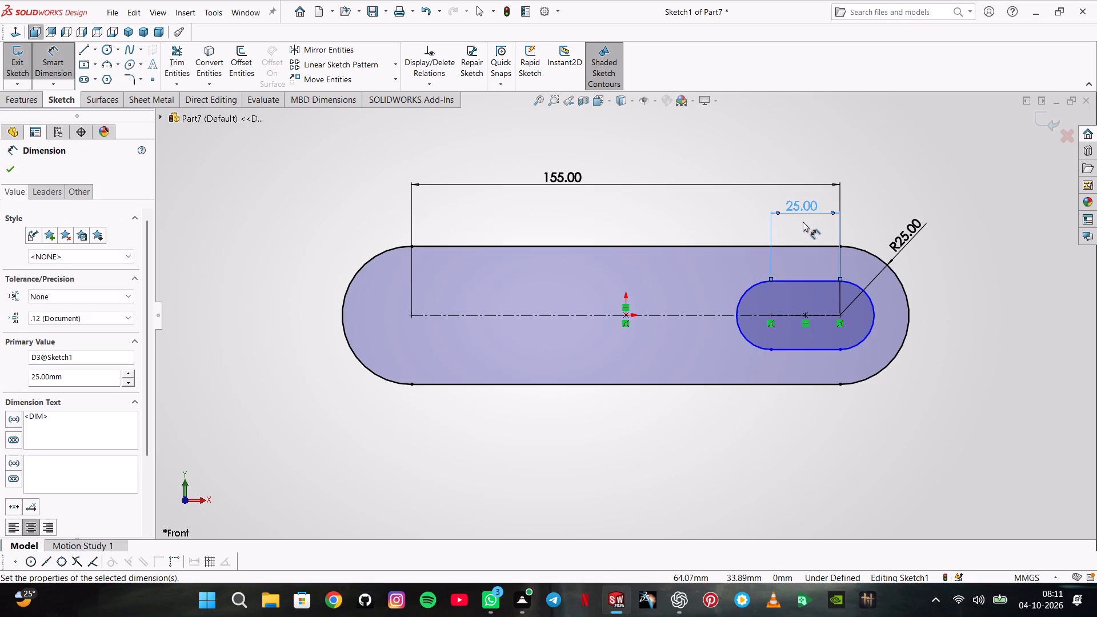
click(816, 278)
click(820, 247)
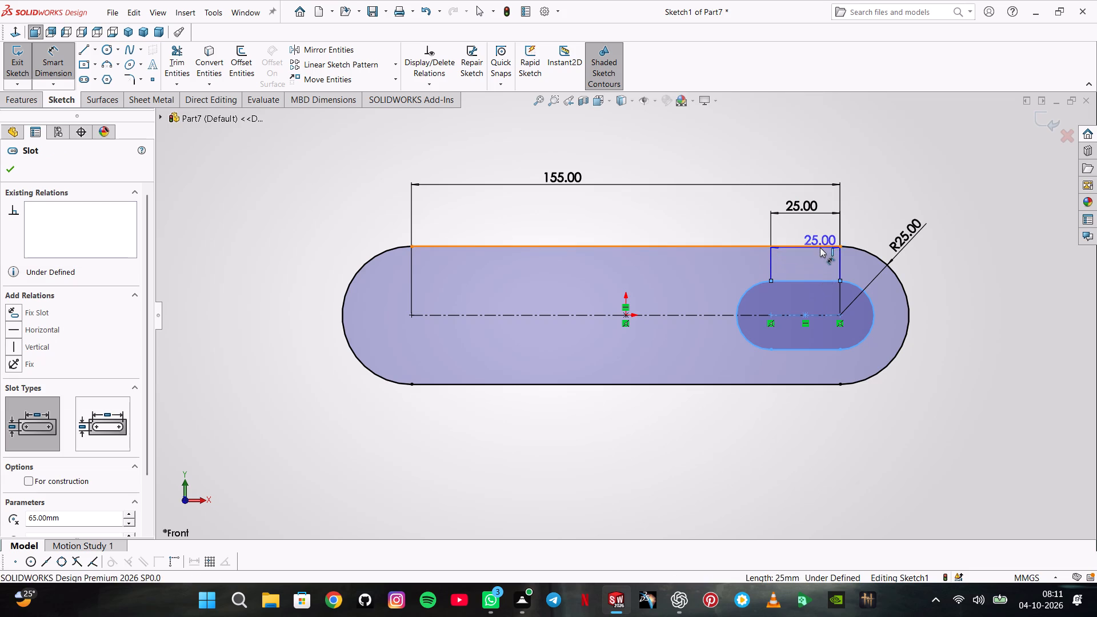
click(912, 261)
text(13)
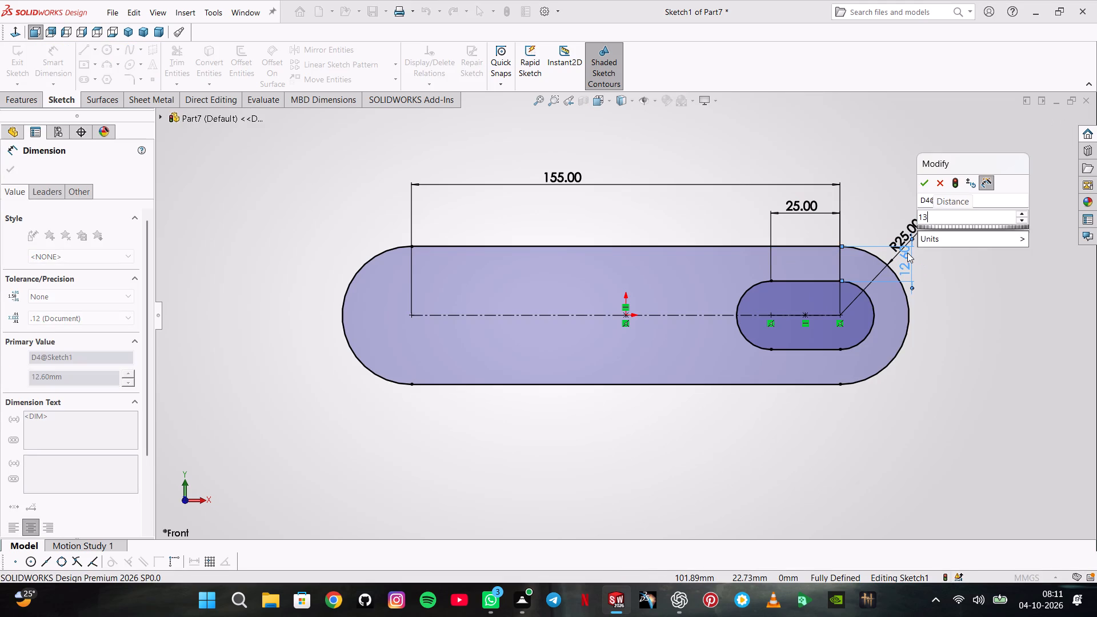
key(Return)
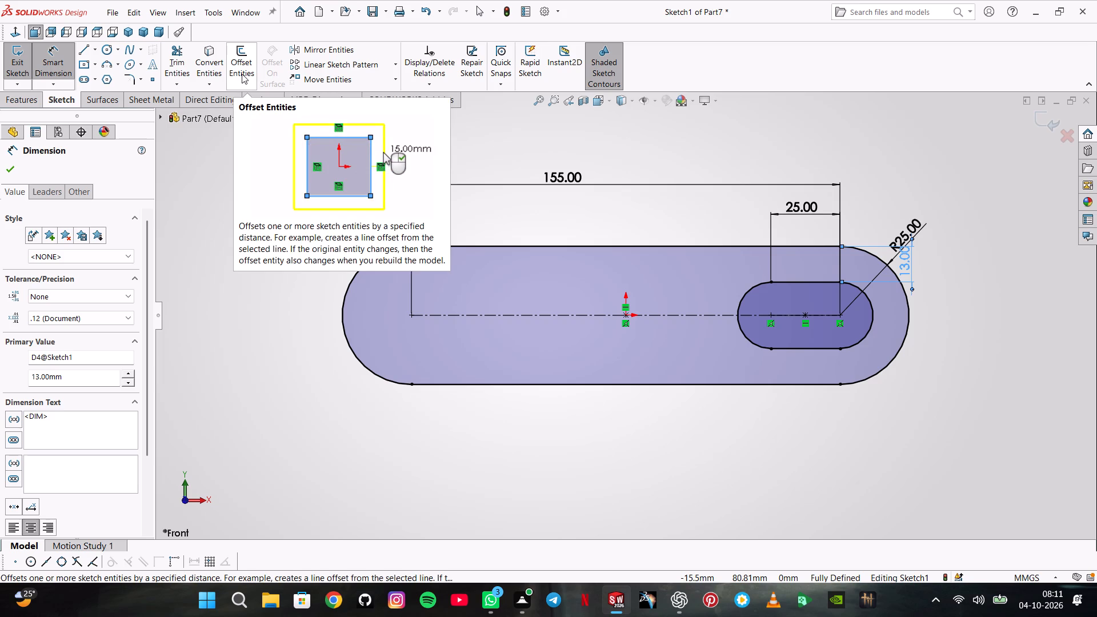
Draw a vertical line across the outer slot joining the two endpoints of its left end arc.
click(79, 52)
click(414, 249)
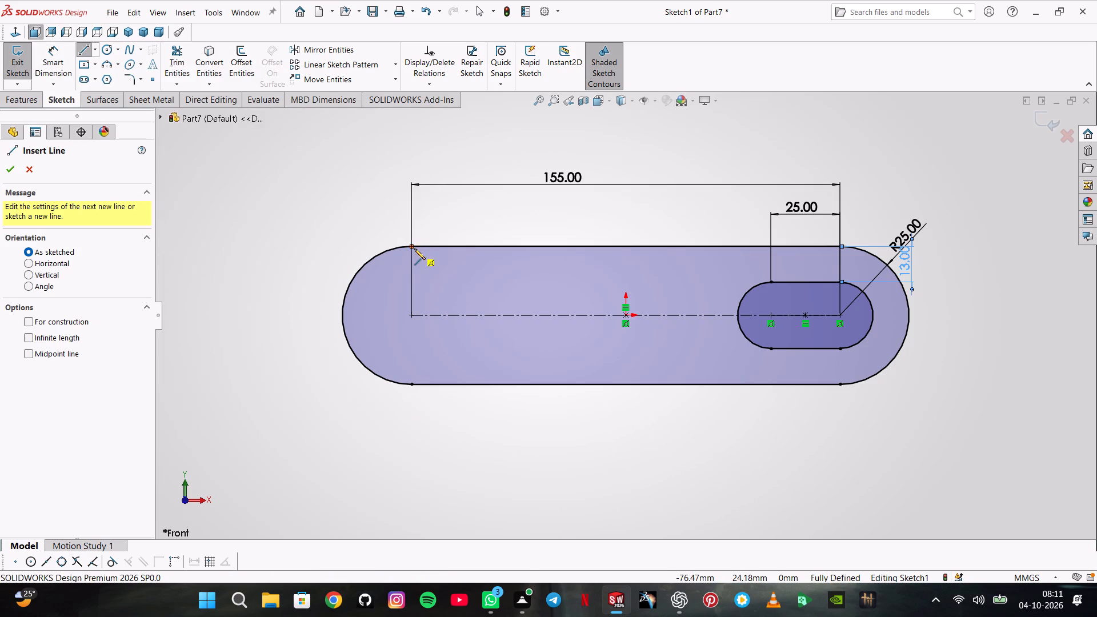
click(413, 385)
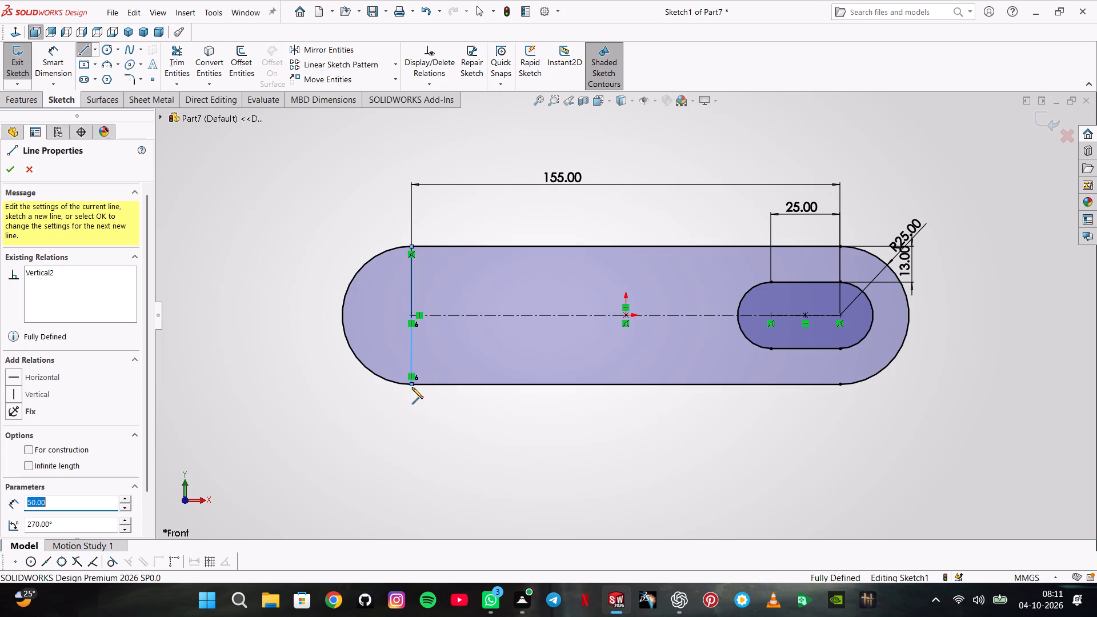
click(14, 175)
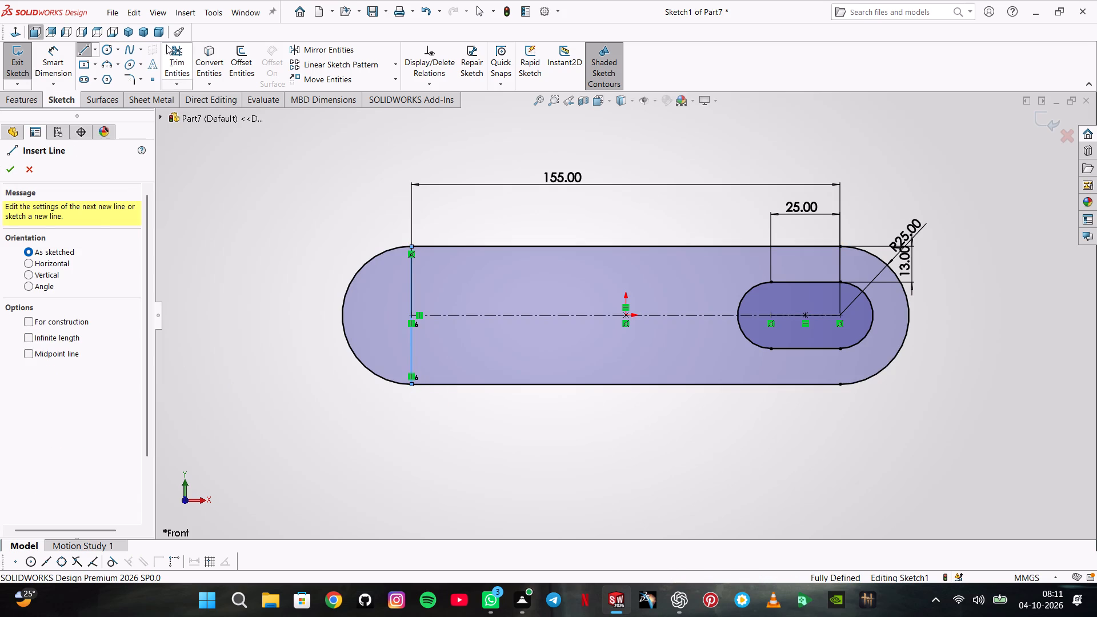
Trim away the outer slot's left end arc using Trim to closest, leaving a square left end.
click(178, 50)
click(357, 290)
click(352, 281)
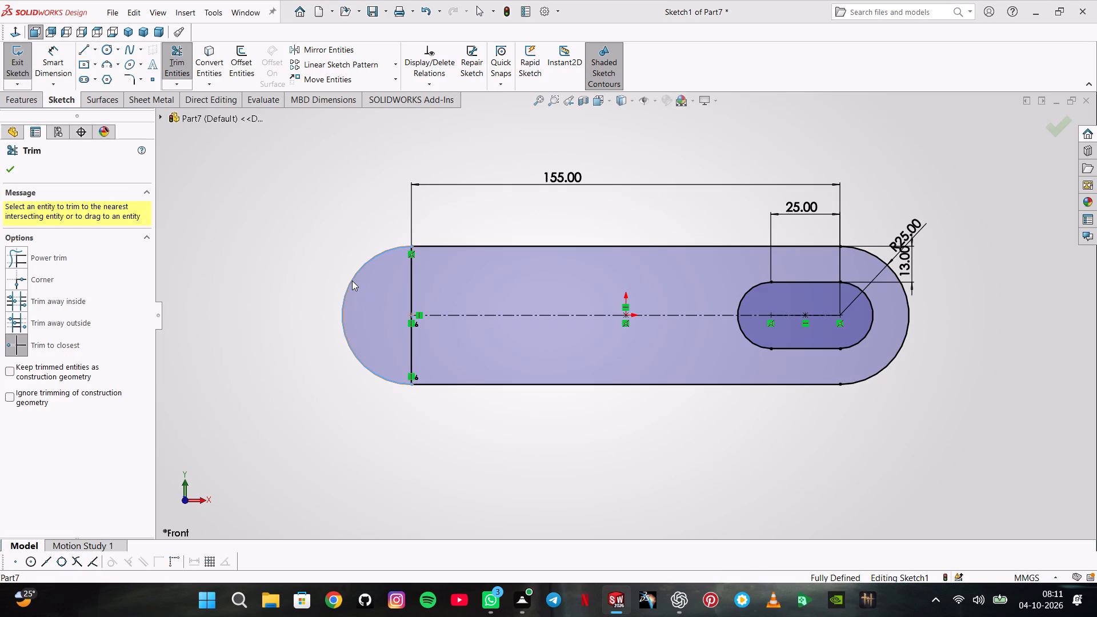
key(Return)
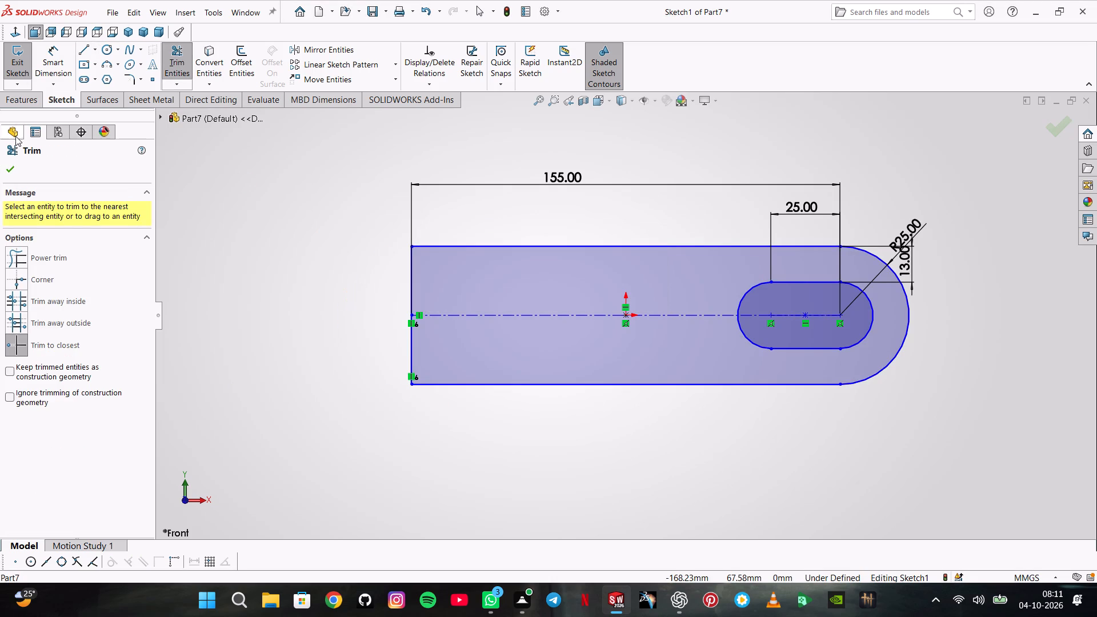
click(5, 173)
Extrude the slotted plate profile as a Blind boss with a depth of 11 mm.
click(15, 102)
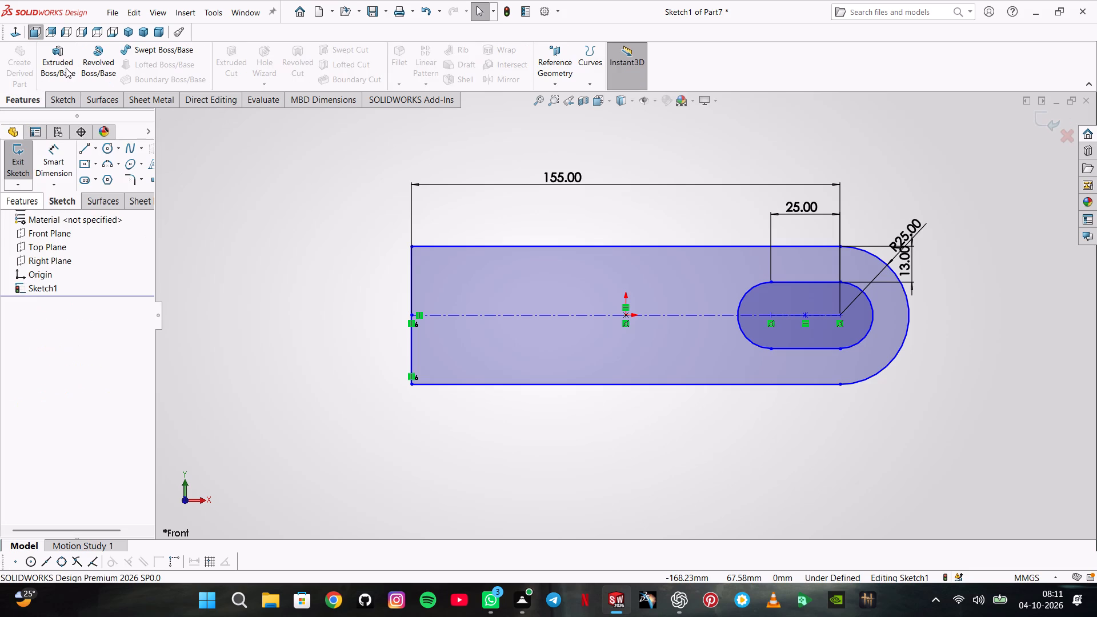
click(66, 68)
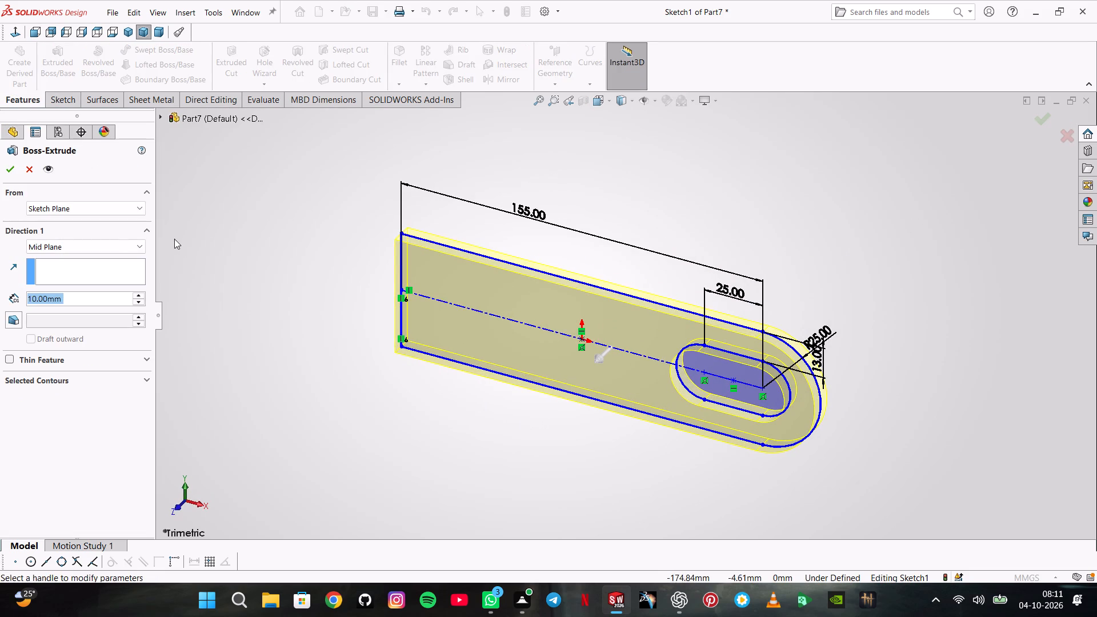
click(111, 244)
click(106, 259)
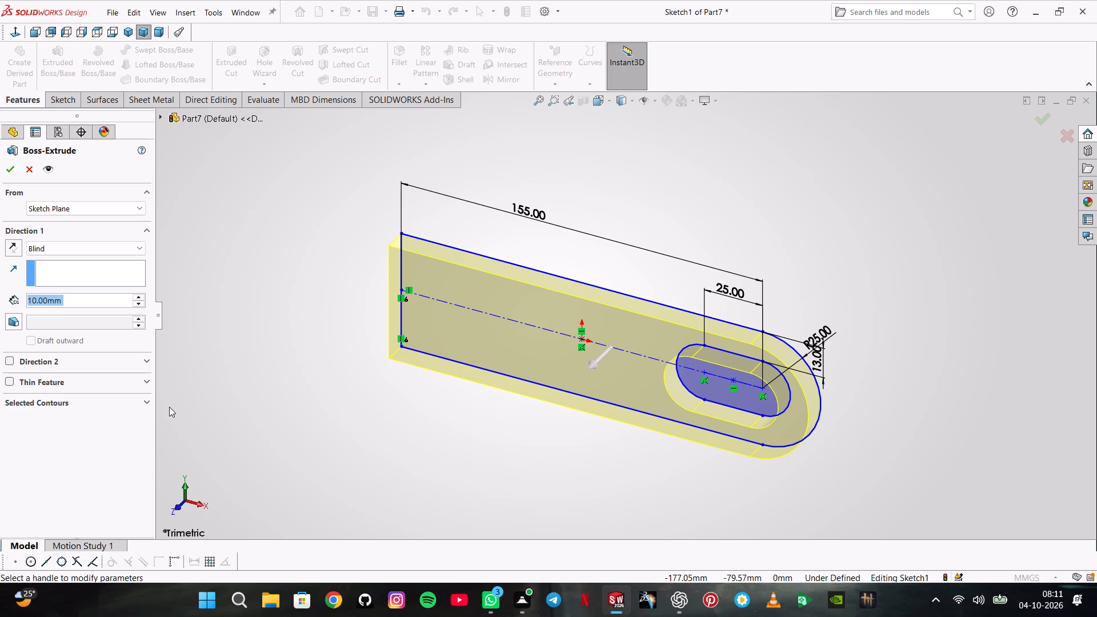
key(1)
key(Return)
key(1)
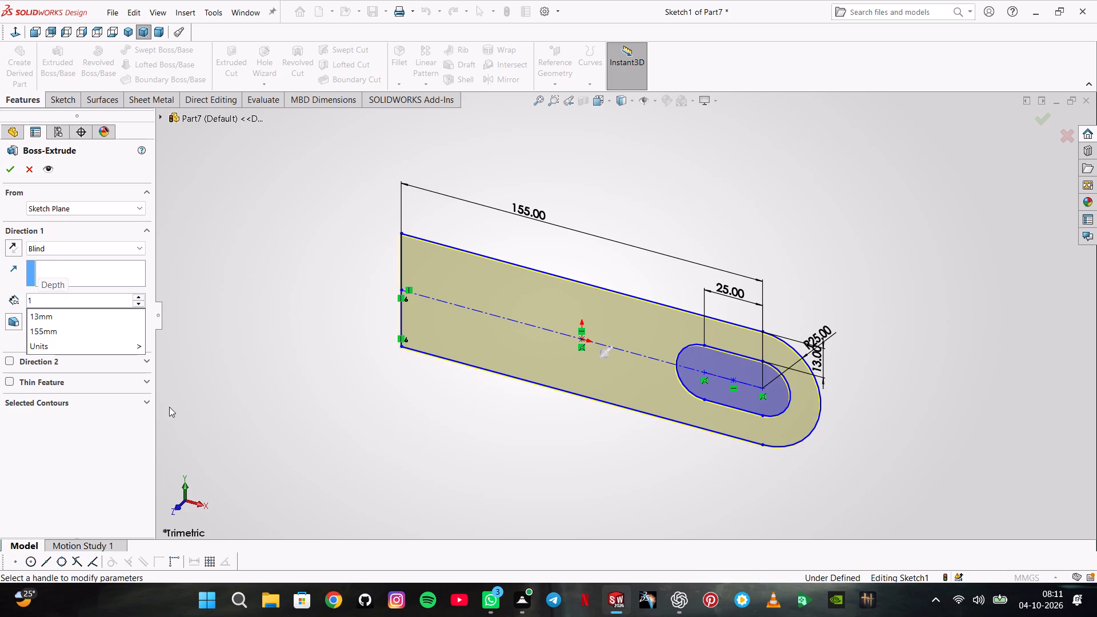
key(1)
key(Return)
key(Return)
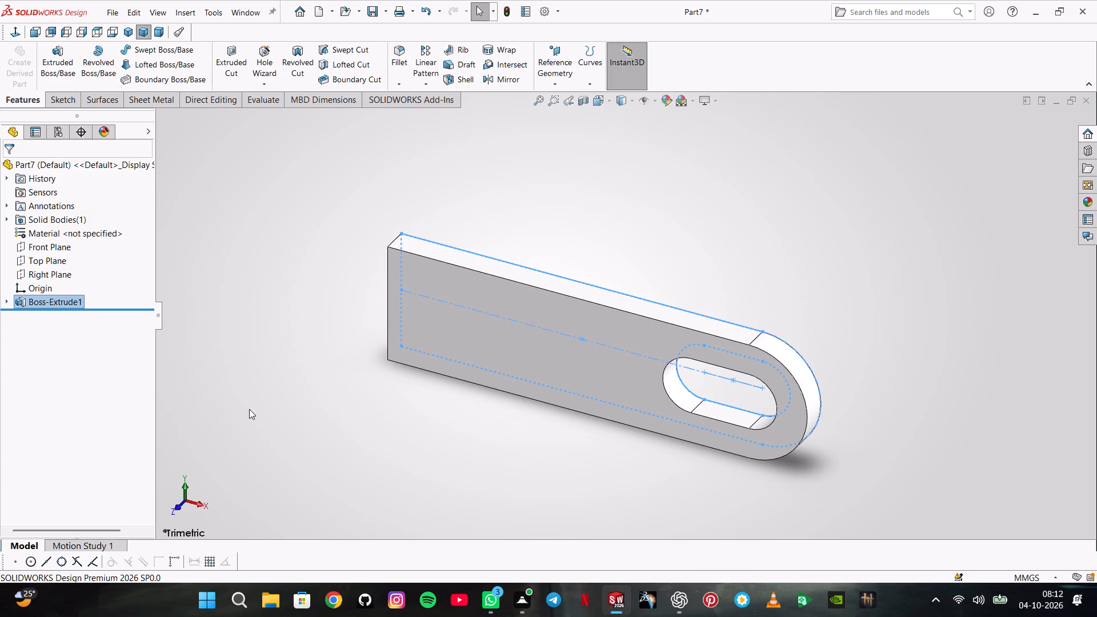
click(249, 409)
Apply the Warehouse scene to the model view.
click(692, 96)
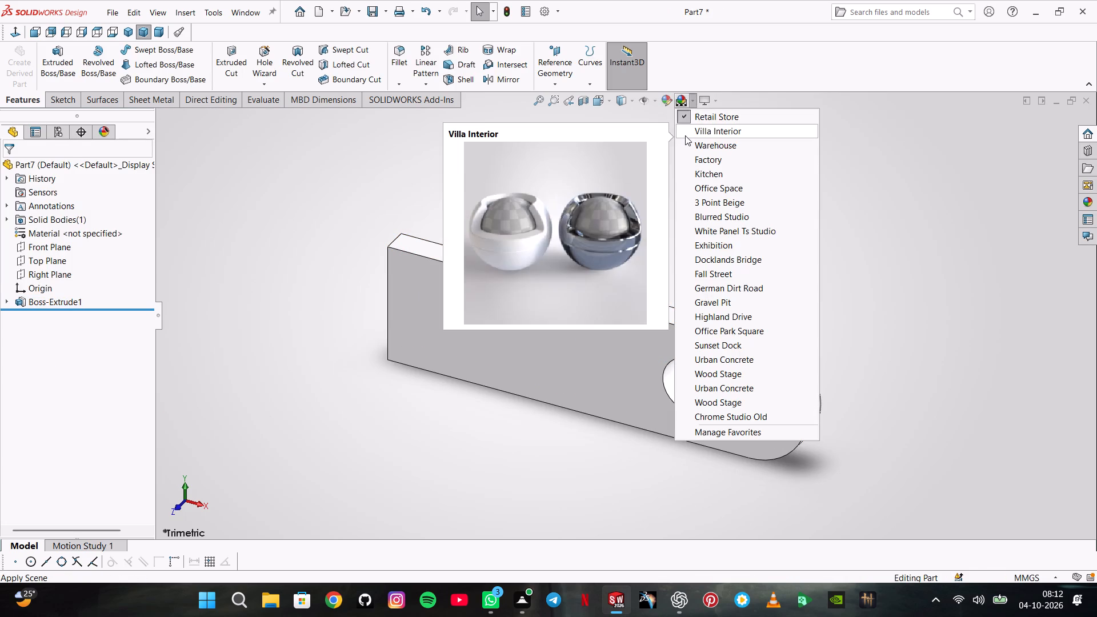
click(692, 145)
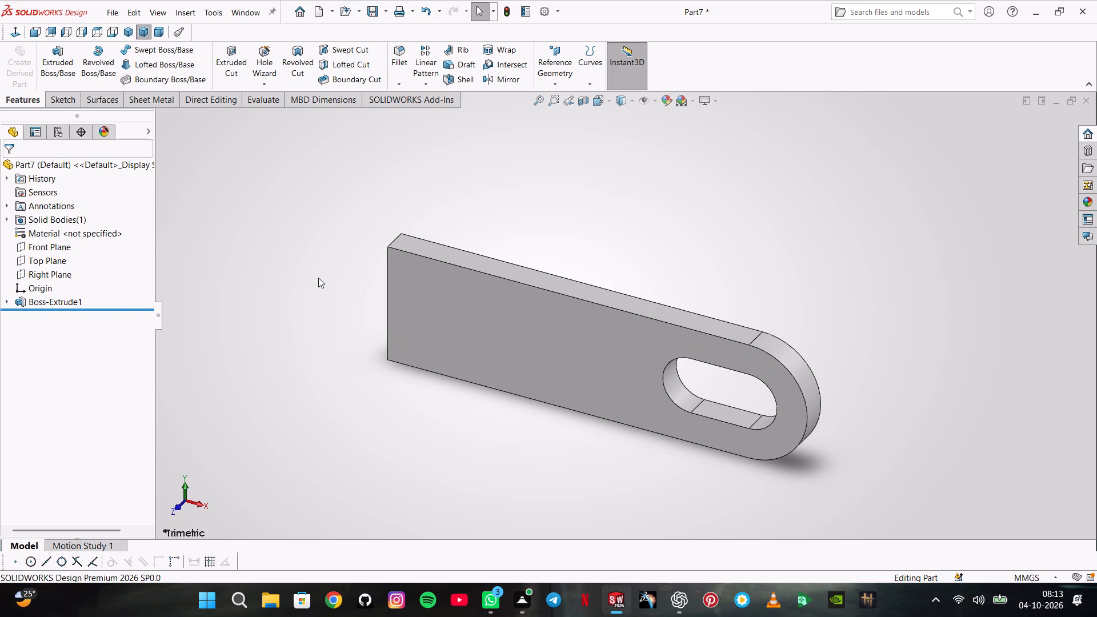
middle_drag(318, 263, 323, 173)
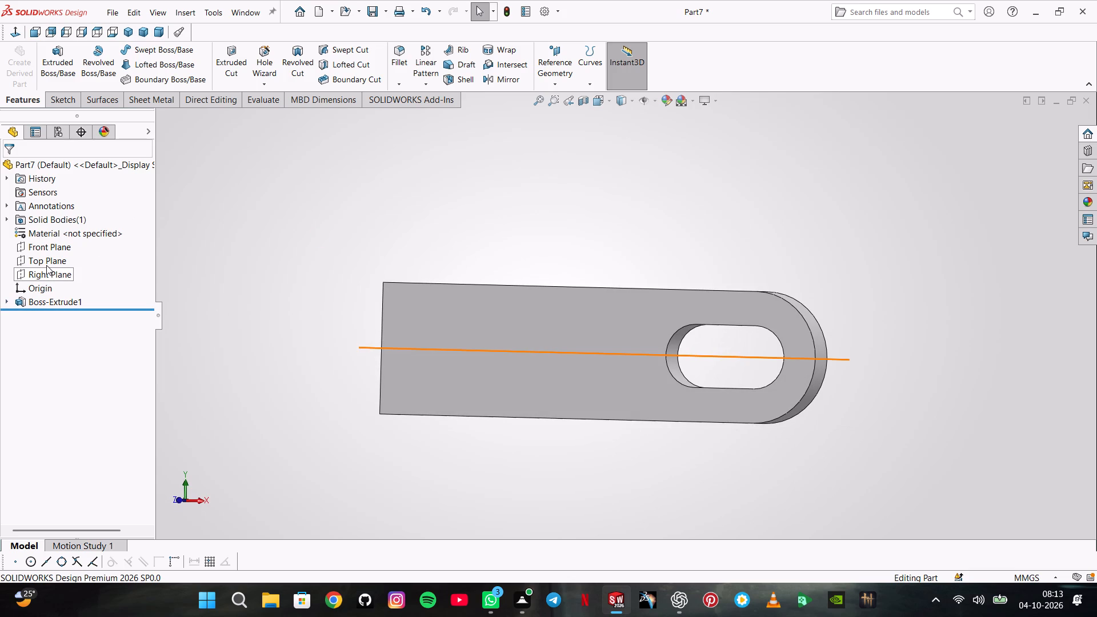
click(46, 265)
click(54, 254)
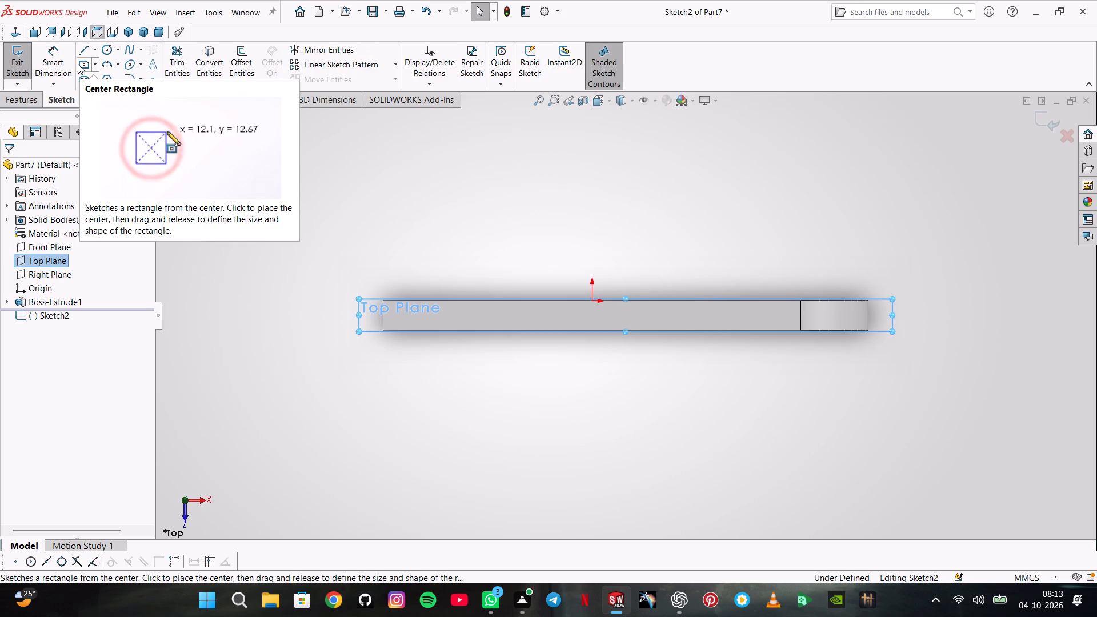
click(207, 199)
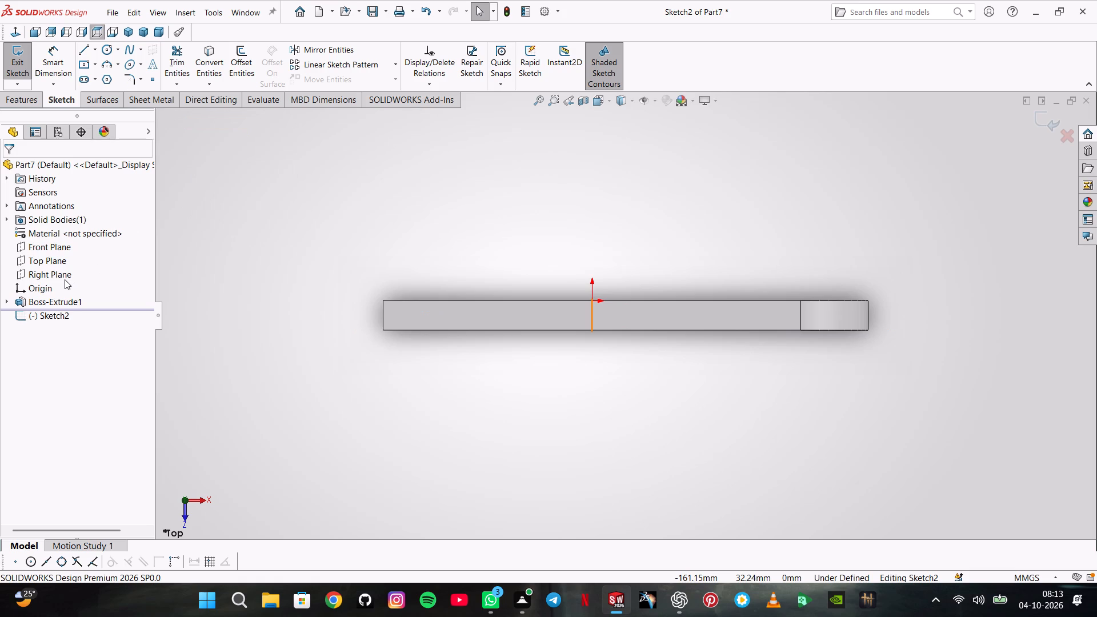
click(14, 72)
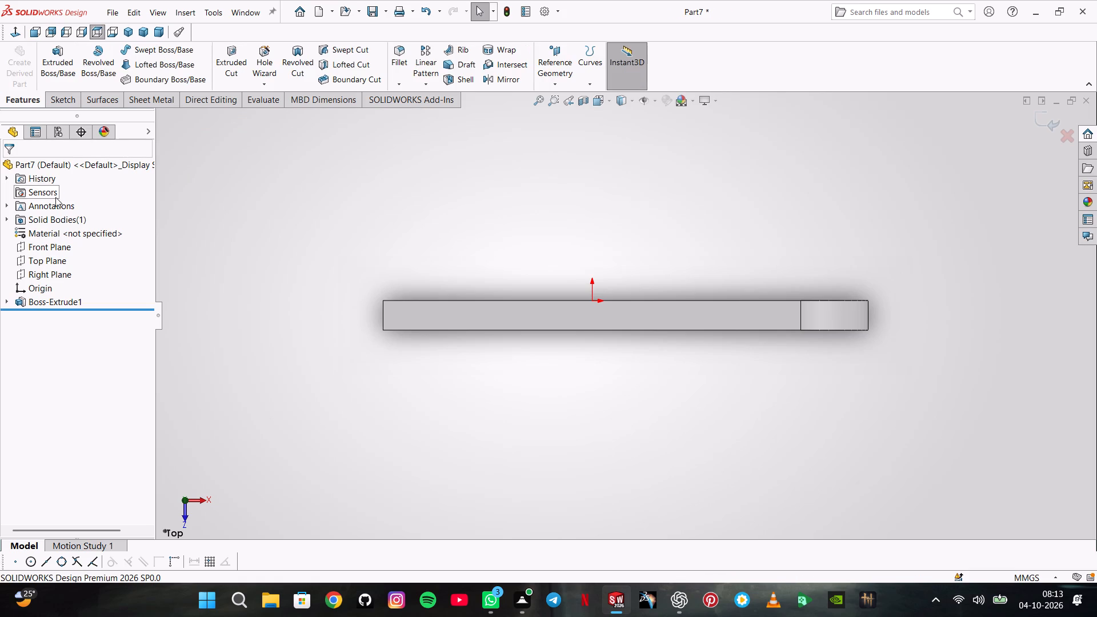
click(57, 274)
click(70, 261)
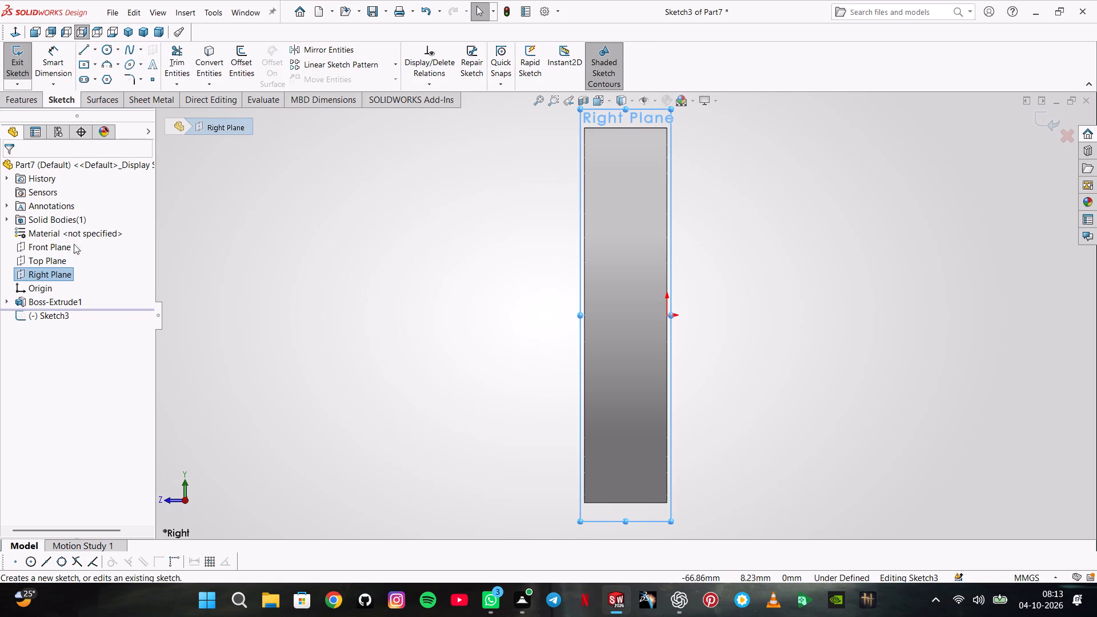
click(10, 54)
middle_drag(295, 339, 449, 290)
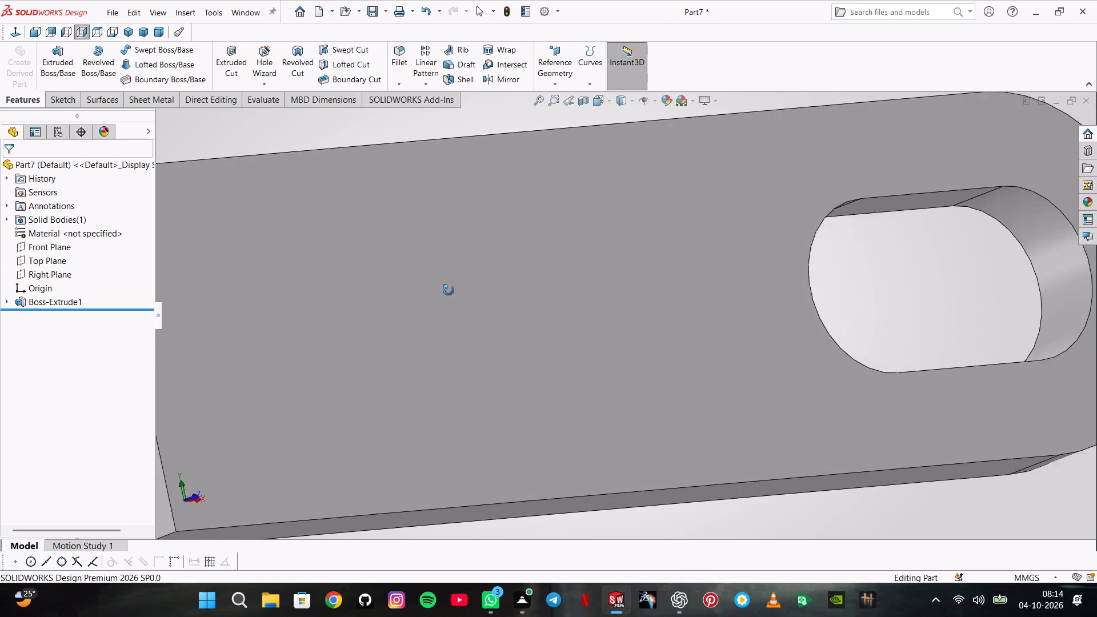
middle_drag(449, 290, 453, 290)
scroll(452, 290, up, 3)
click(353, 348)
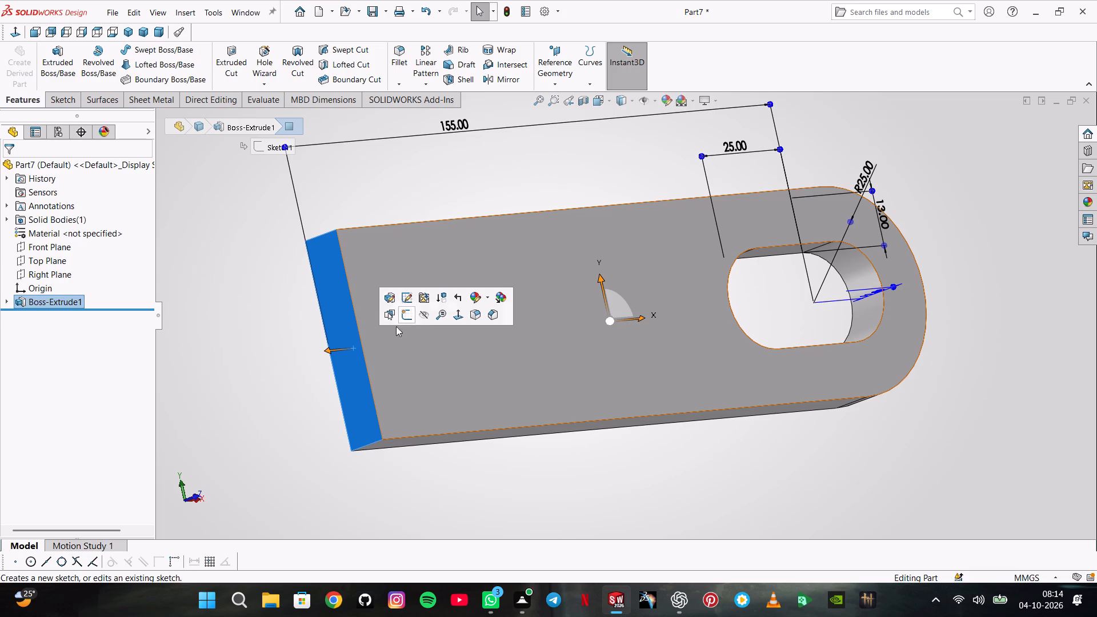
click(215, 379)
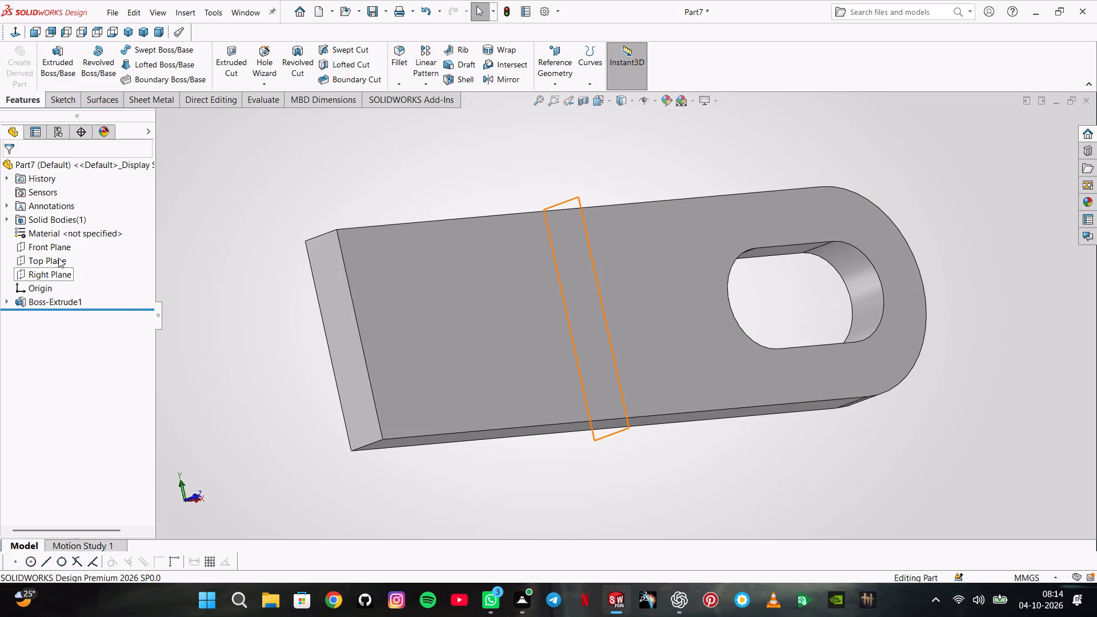
Sketch a closed stepped profile on the Top Plane from the plate's square-end corner, about 43 mm tall, 12 mm wide on top and 18 mm at the base.
click(58, 258)
click(68, 245)
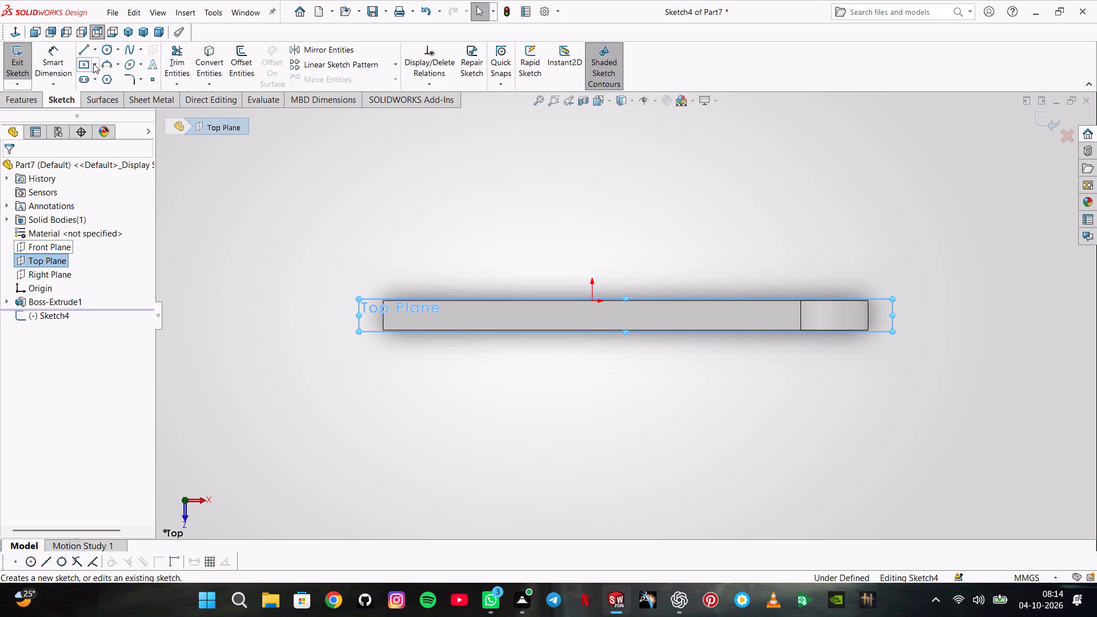
click(86, 53)
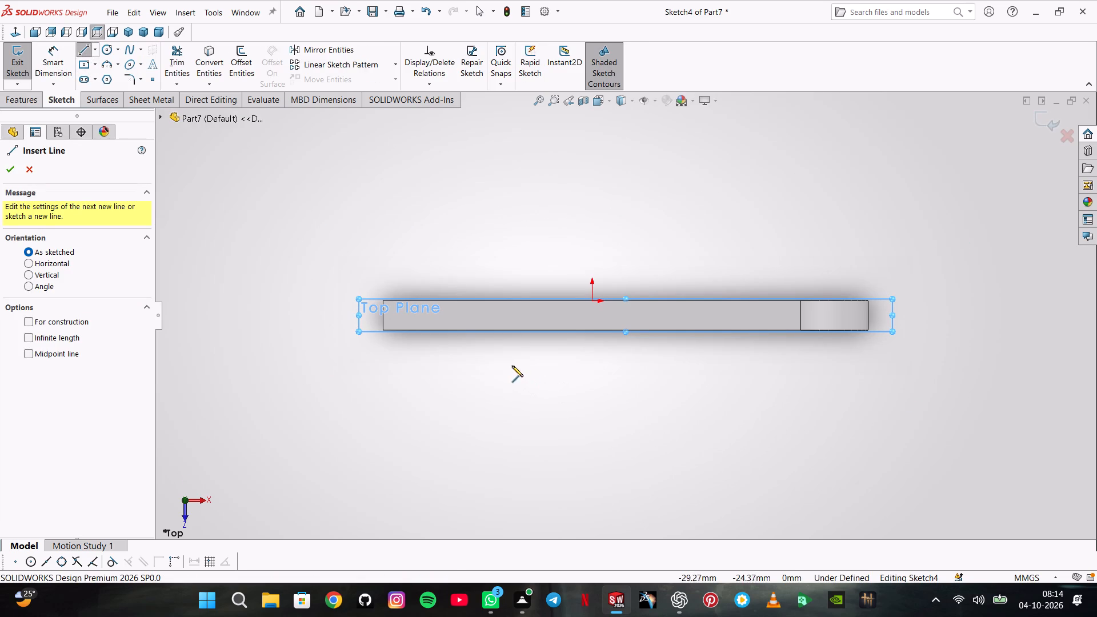
click(384, 301)
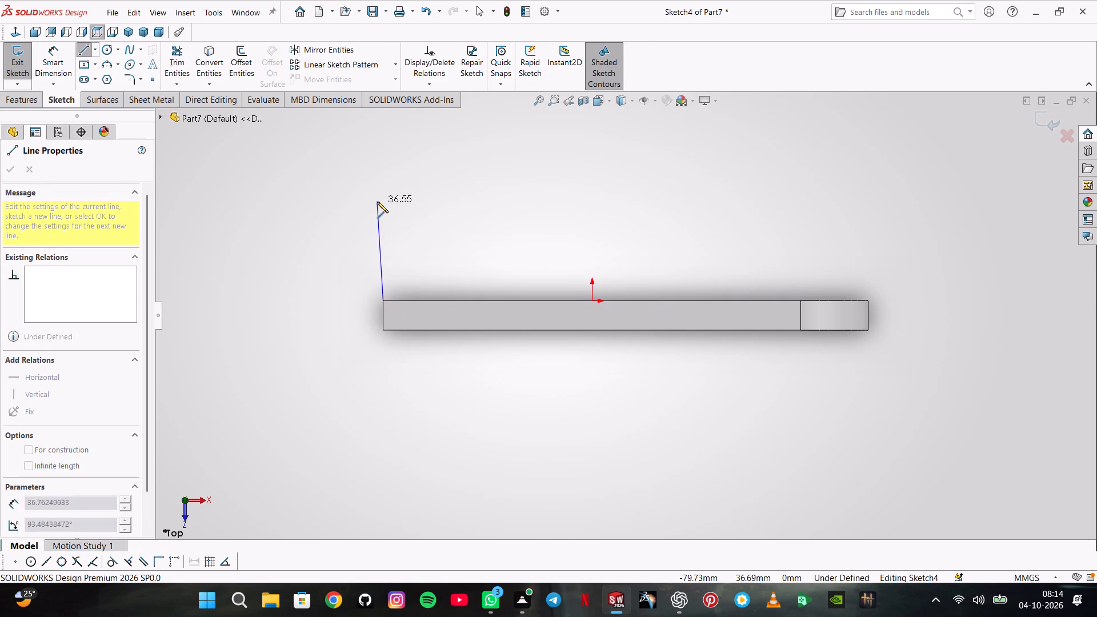
click(386, 184)
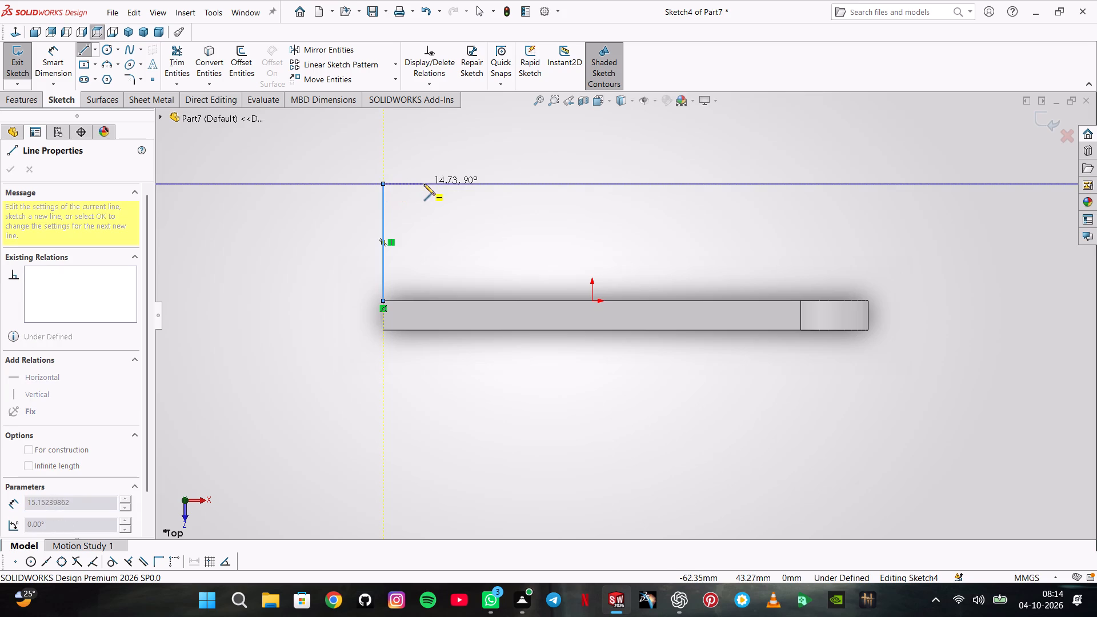
click(414, 185)
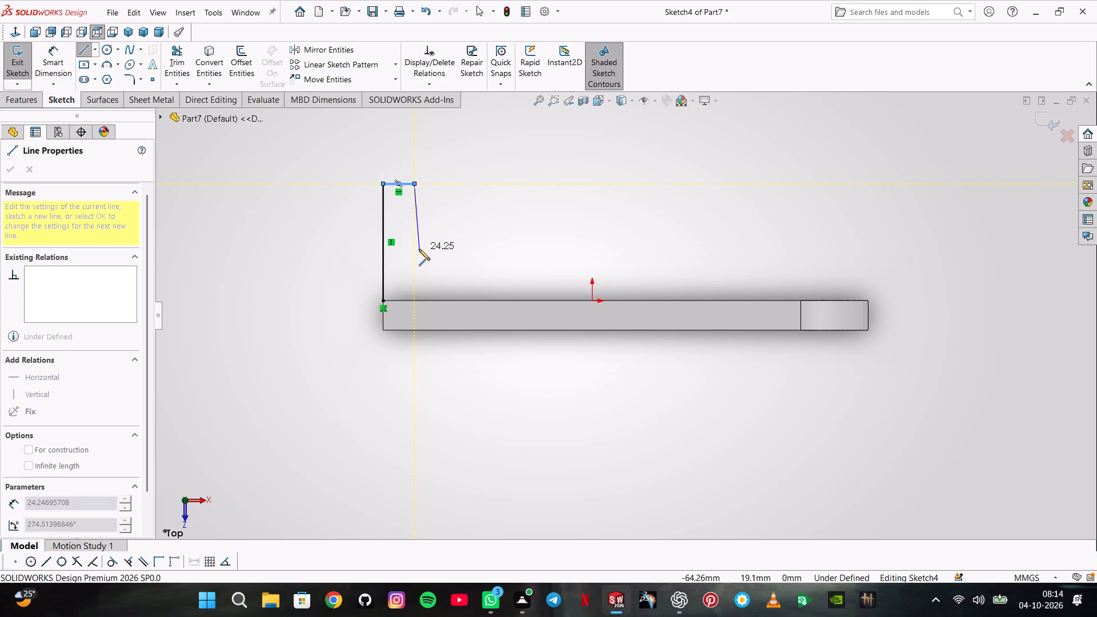
click(415, 249)
click(433, 246)
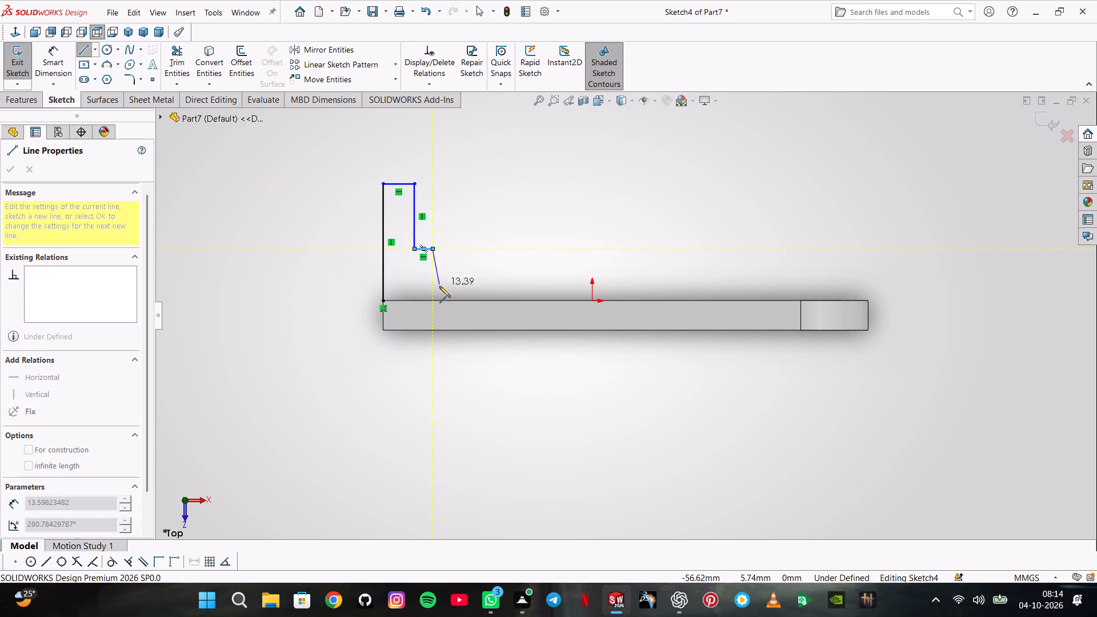
click(435, 303)
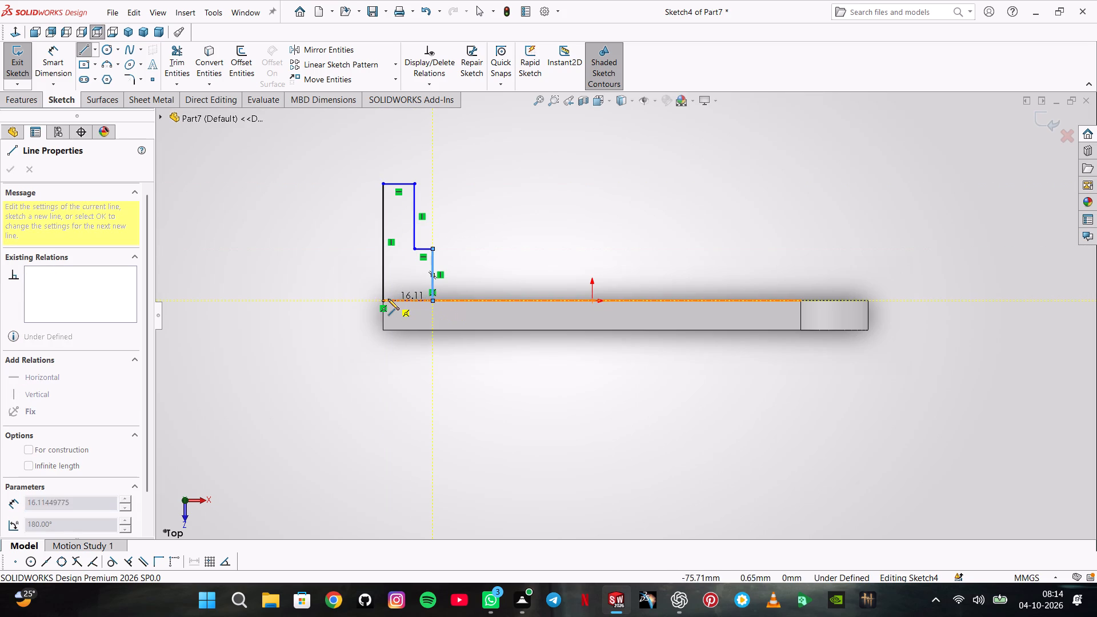
click(383, 301)
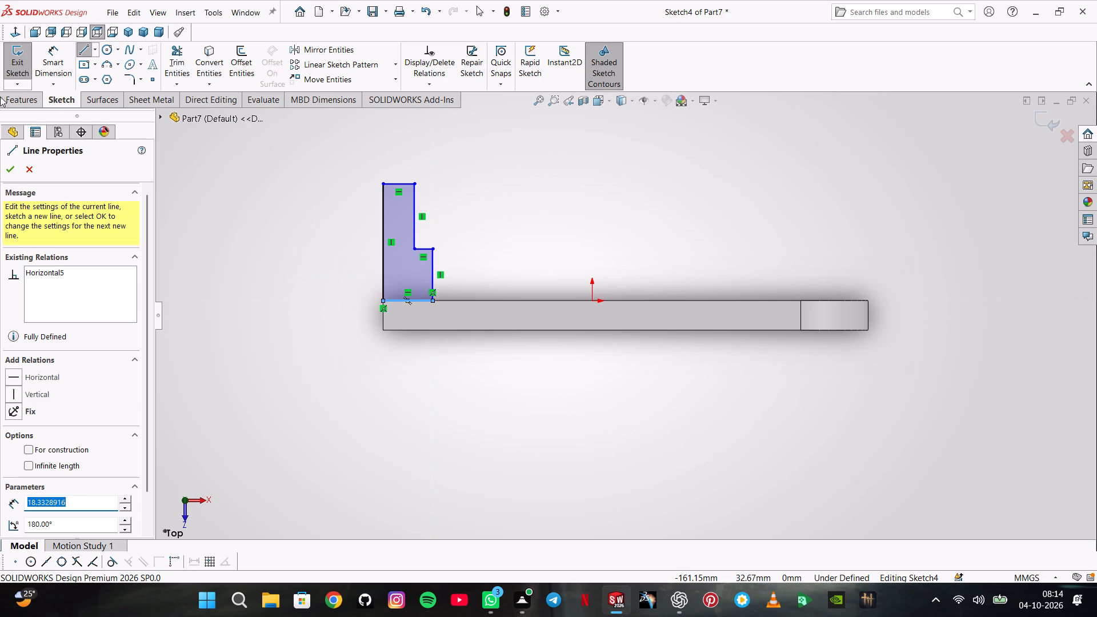
Dimension the profile with 16 mm from its top edge to the step and 43 mm from its top edge to the plate's far edge.
click(38, 62)
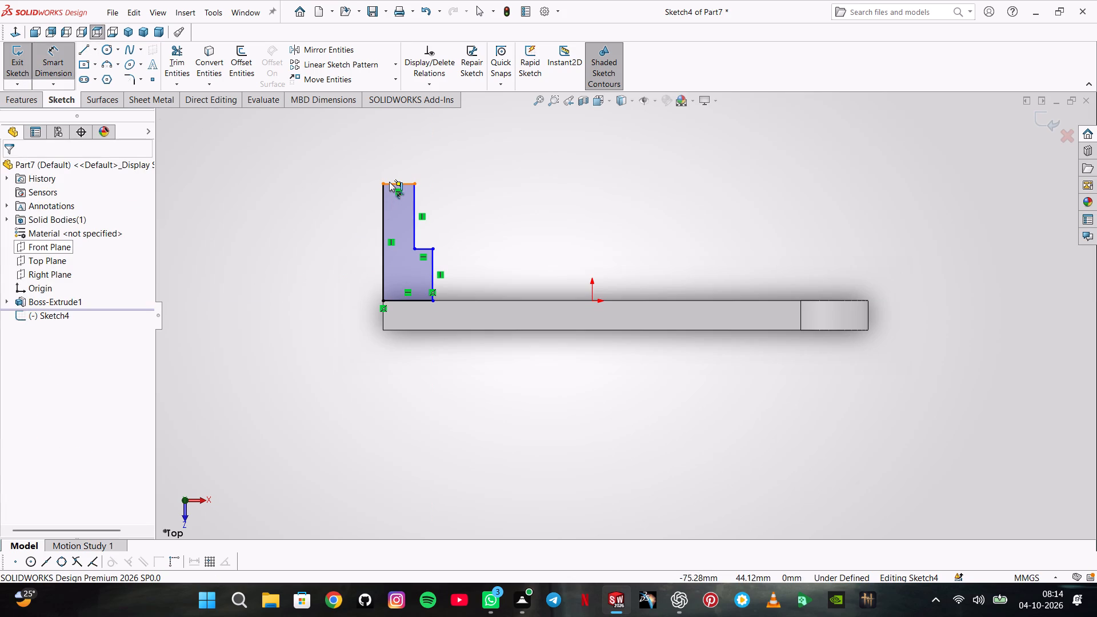
click(389, 182)
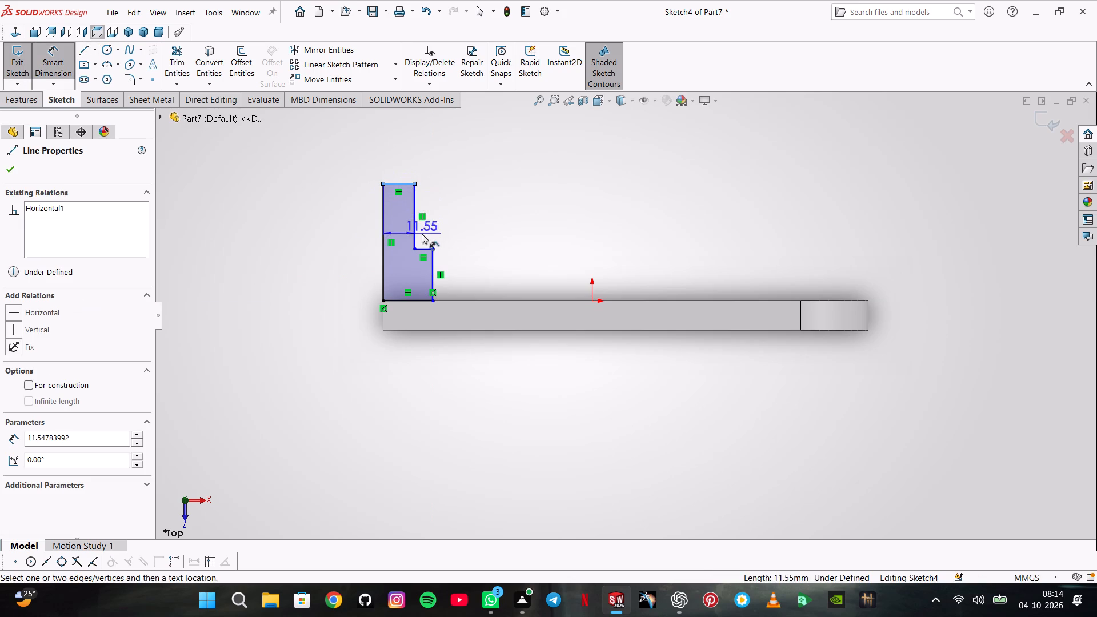
click(424, 249)
click(325, 225)
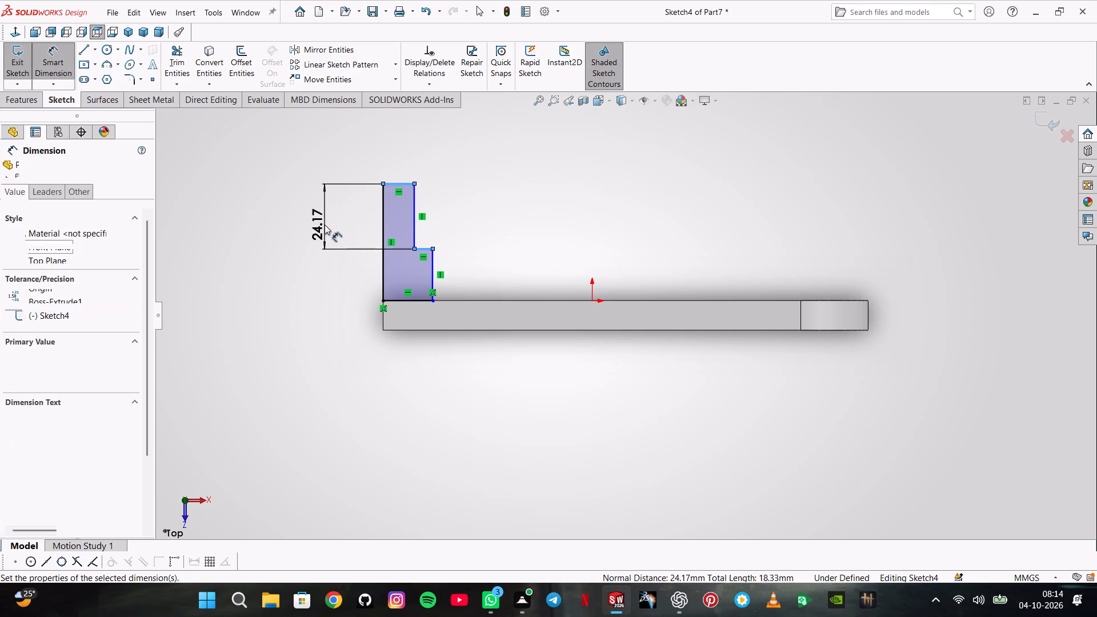
text(16)
key(Return)
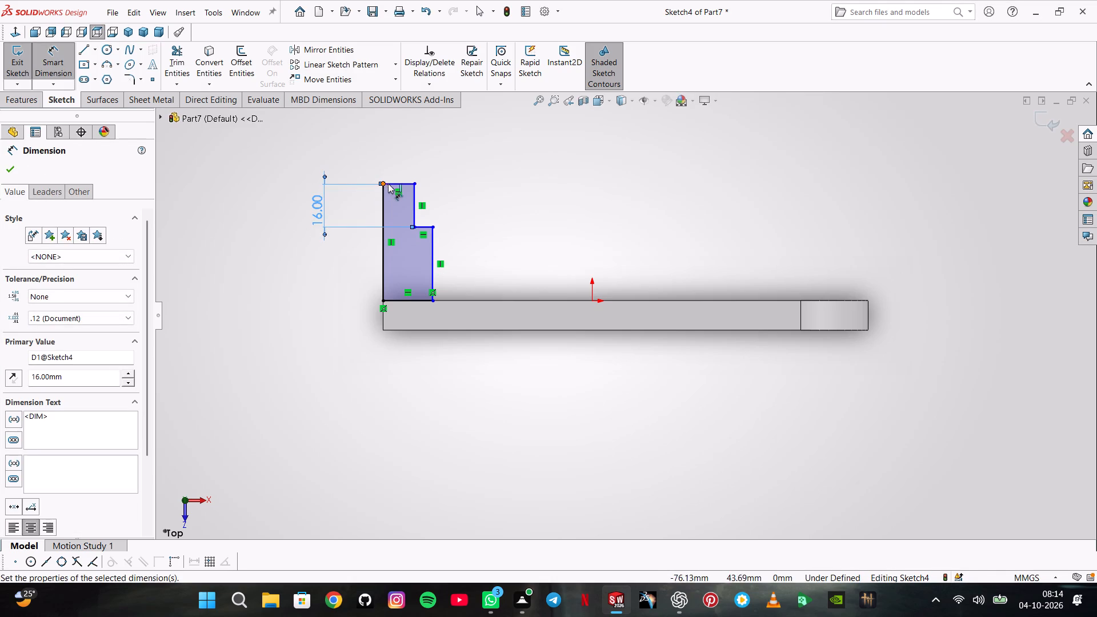
click(393, 183)
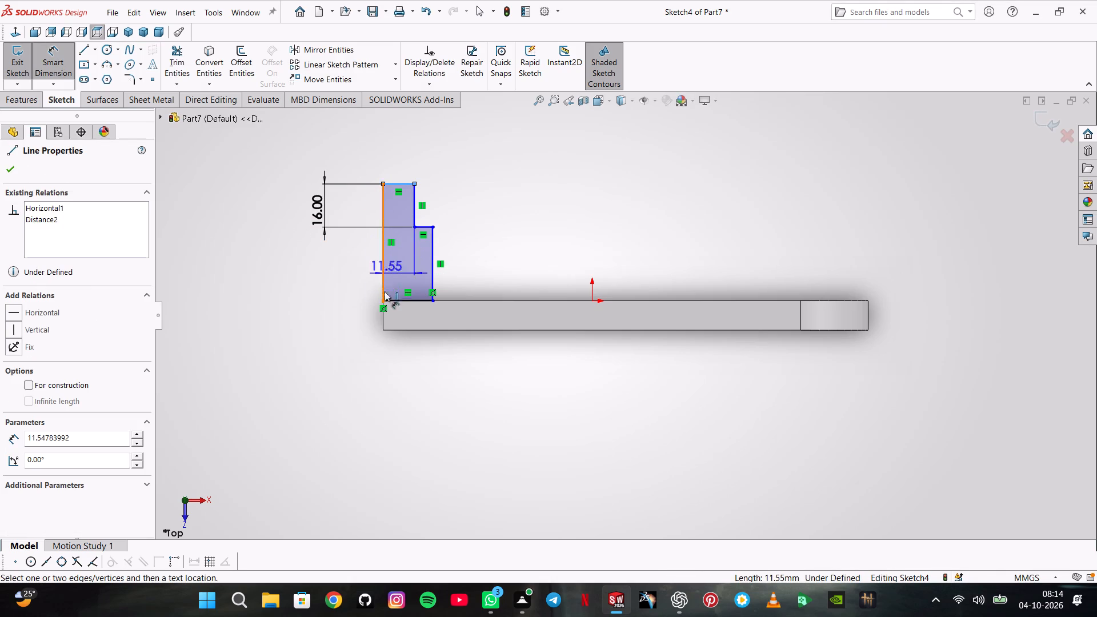
click(395, 328)
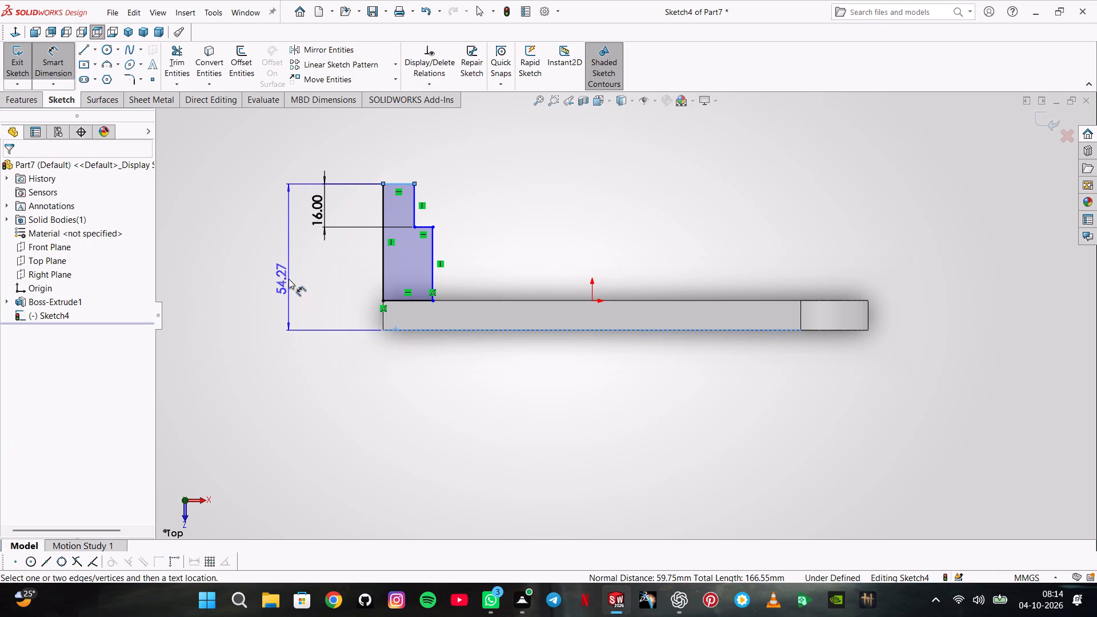
click(247, 271)
text(43)
key(Return)
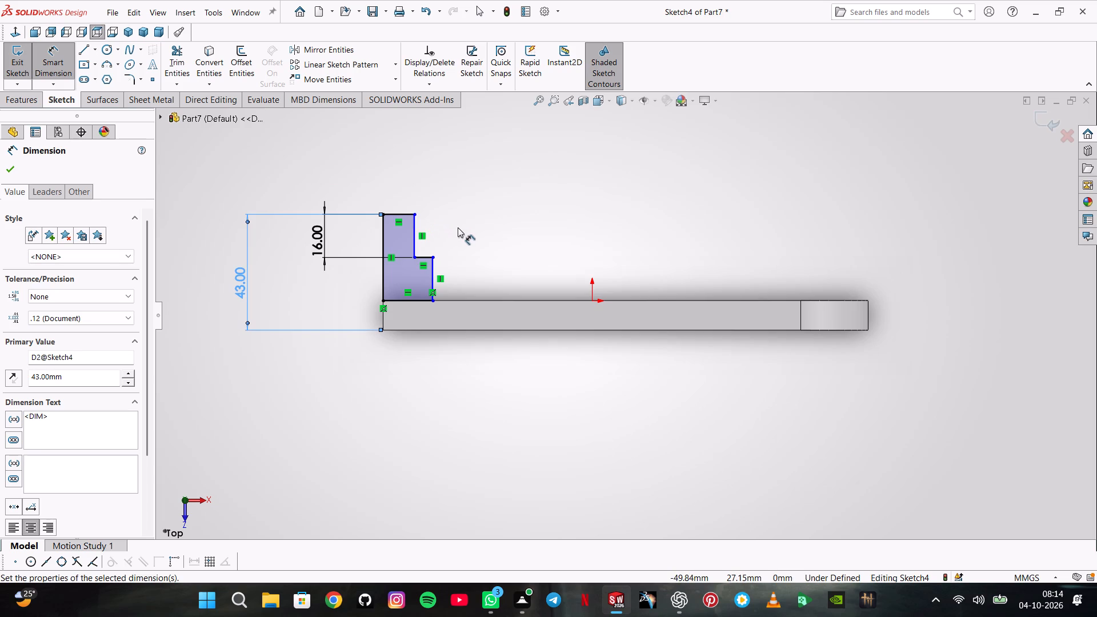
Dimension the horizontal distance between the profile's two right-hand vertical lines as 5 mm, setting the step width.
click(419, 237)
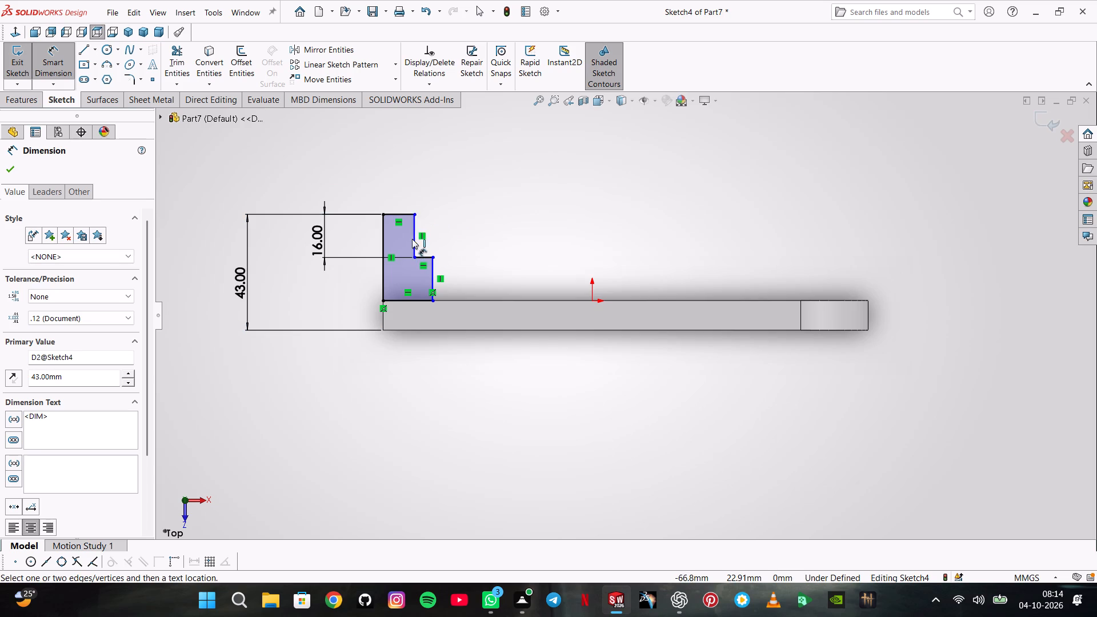
click(413, 239)
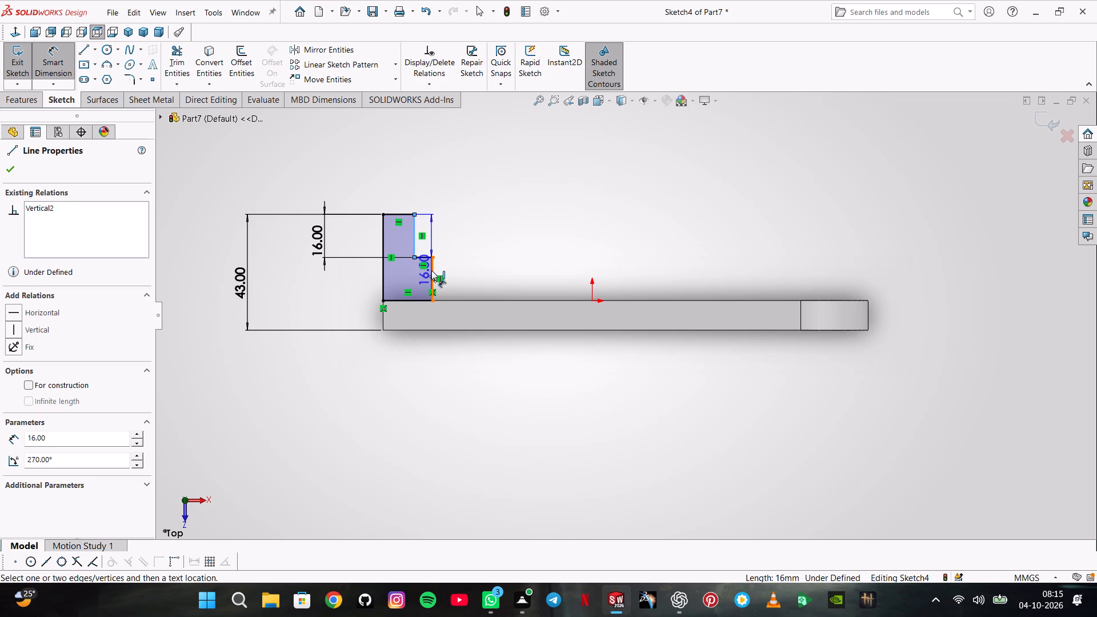
click(431, 270)
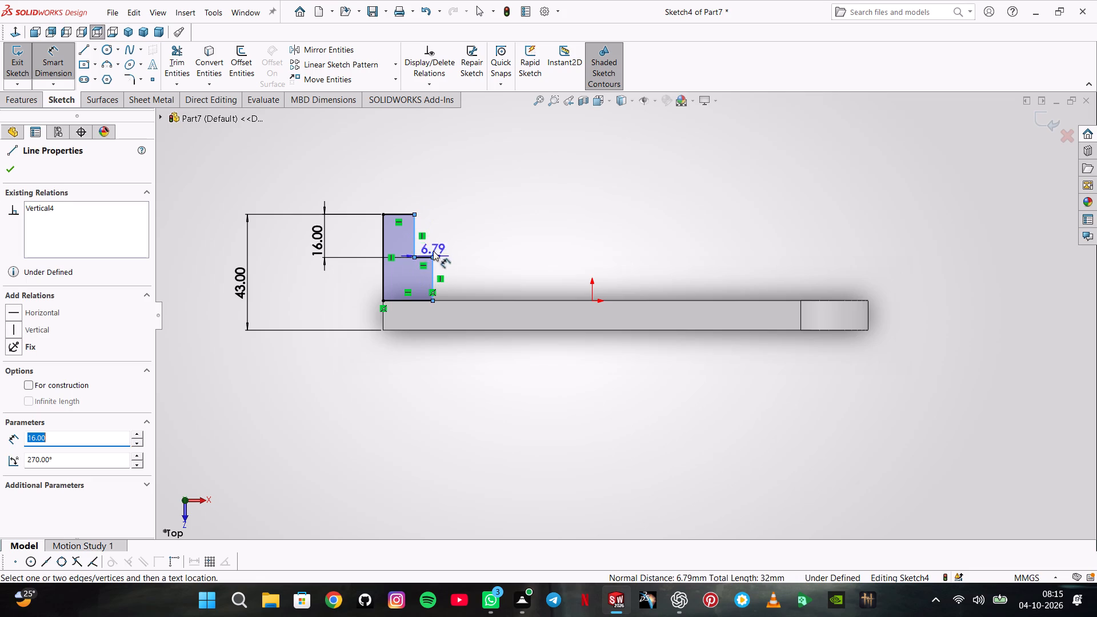
click(432, 226)
key(5)
key(Return)
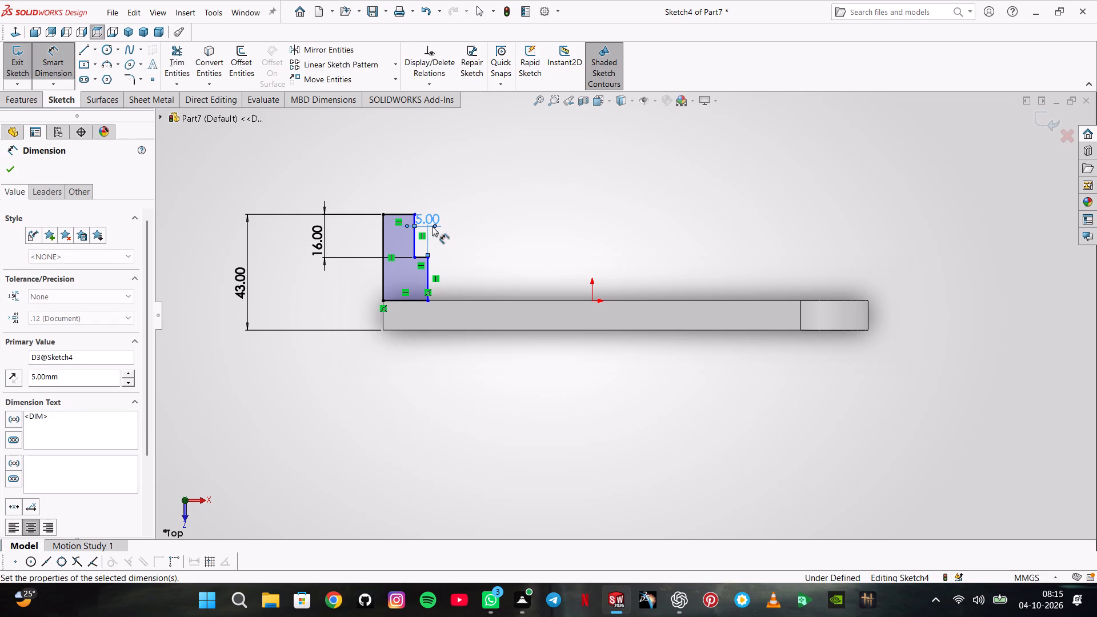
Dimension the stepped profile's top width, between its outer vertical edge and the upper inner vertical line, as 10 mm.
click(412, 242)
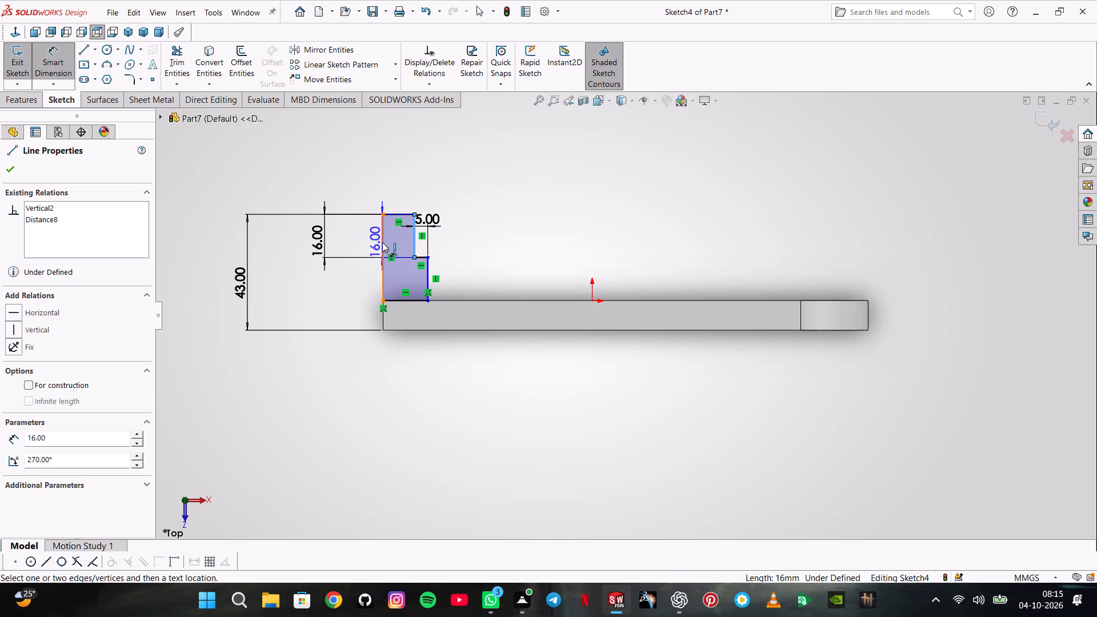
click(382, 242)
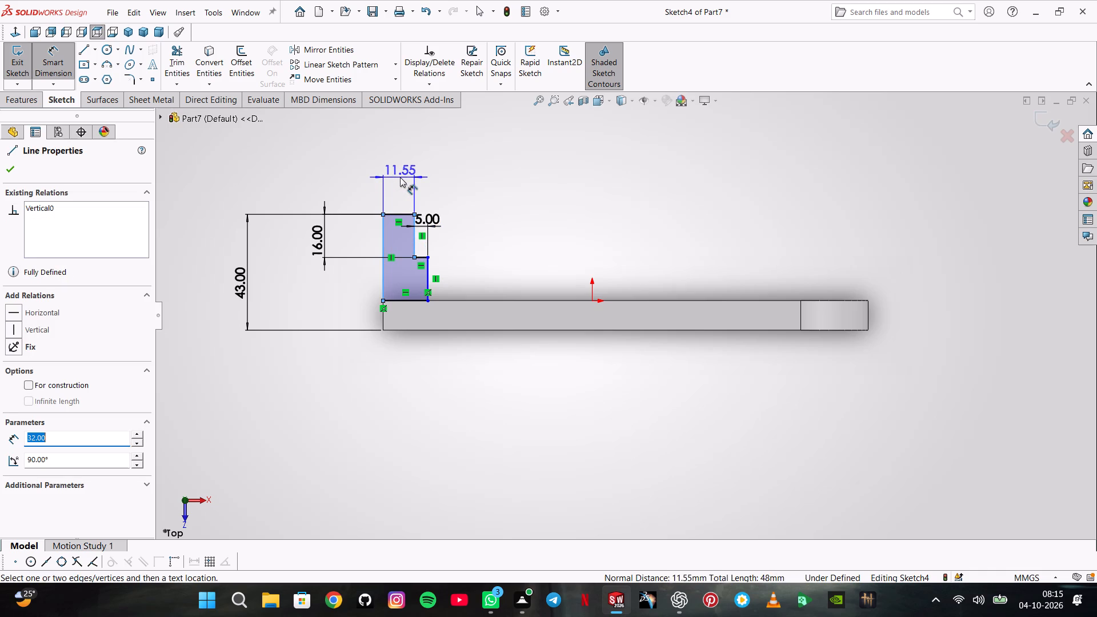
click(400, 177)
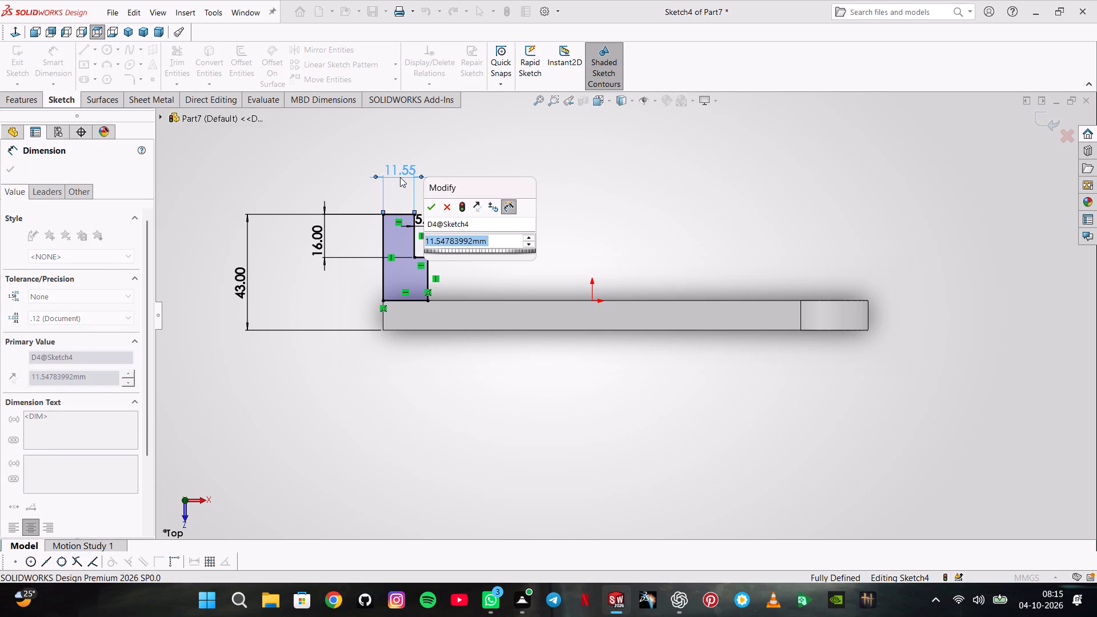
text(10)
key(Return)
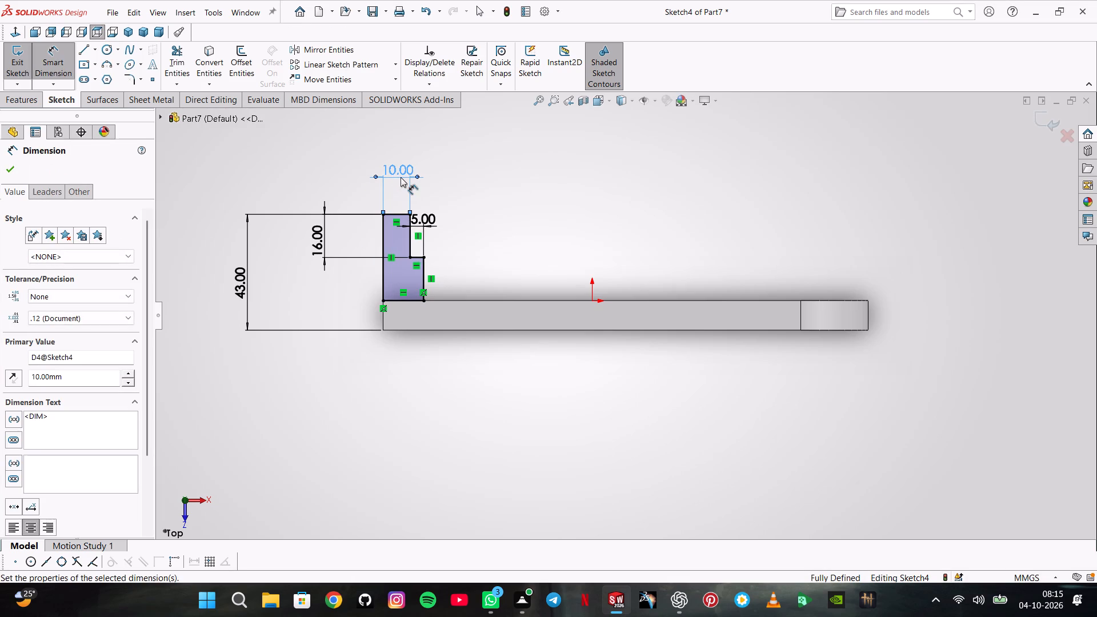
click(13, 166)
Extrude the stepped profile 50 mm using the Mid Plane end condition, merged with the plate.
click(15, 96)
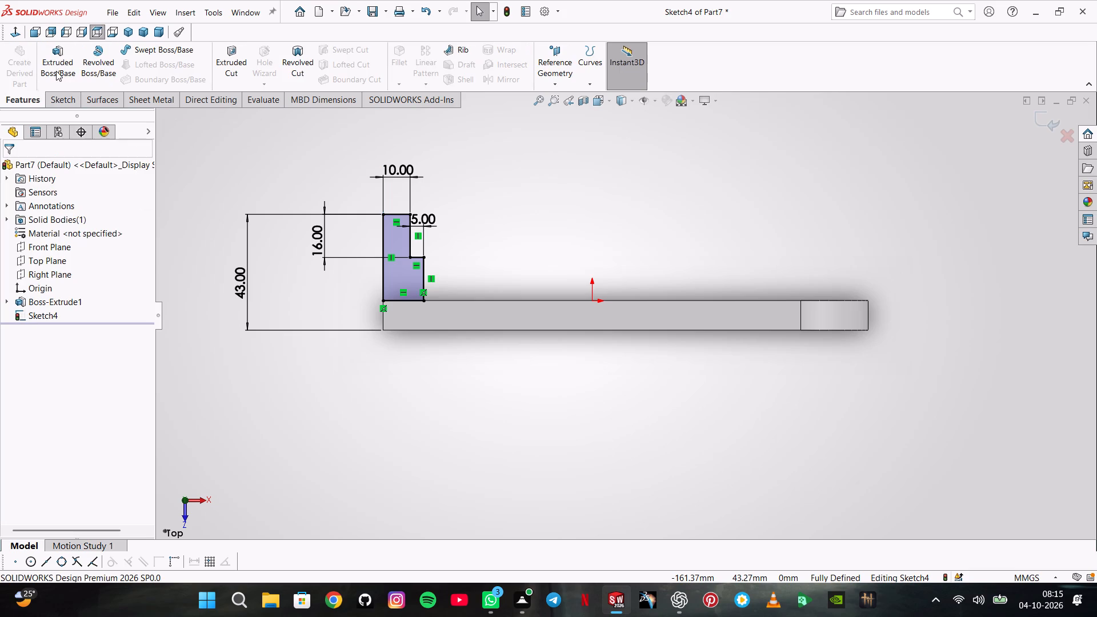
click(57, 70)
click(105, 247)
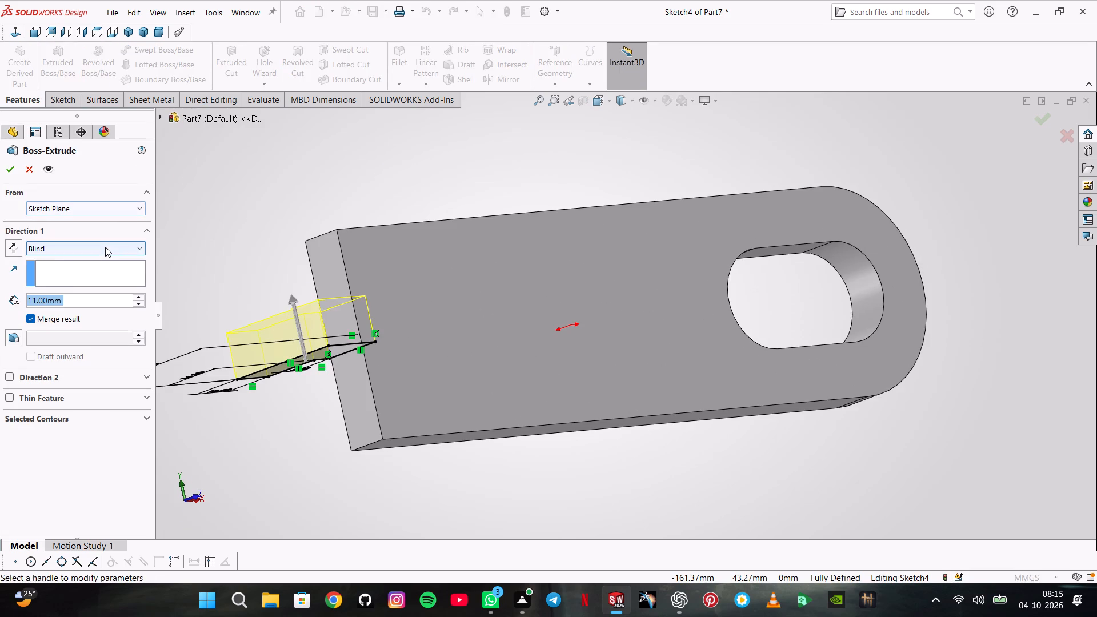
click(87, 316)
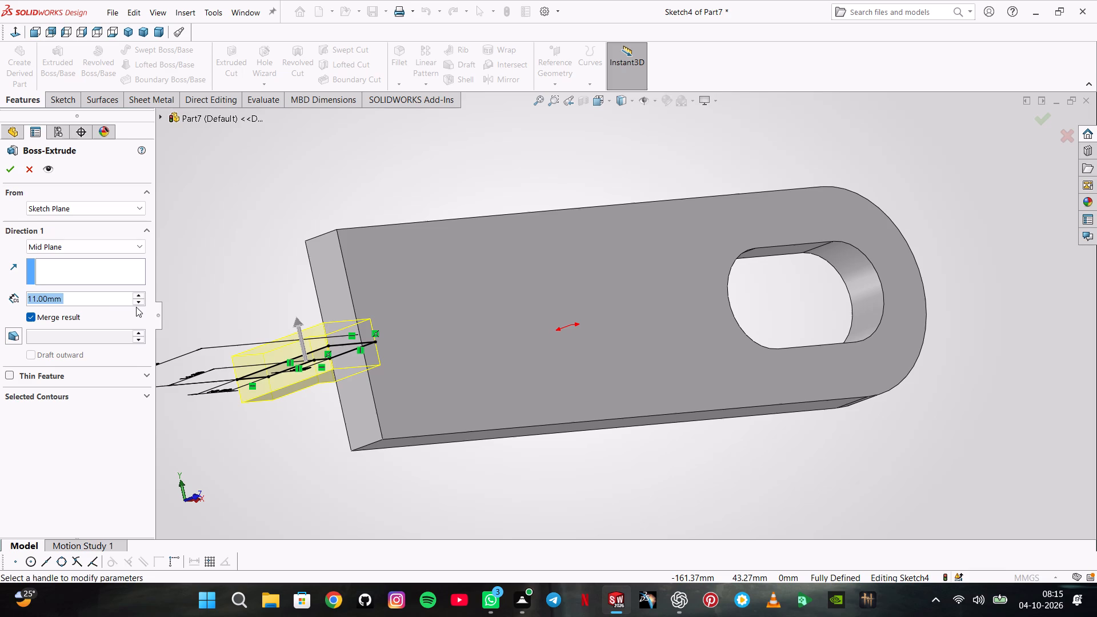
text(50)
key(Return)
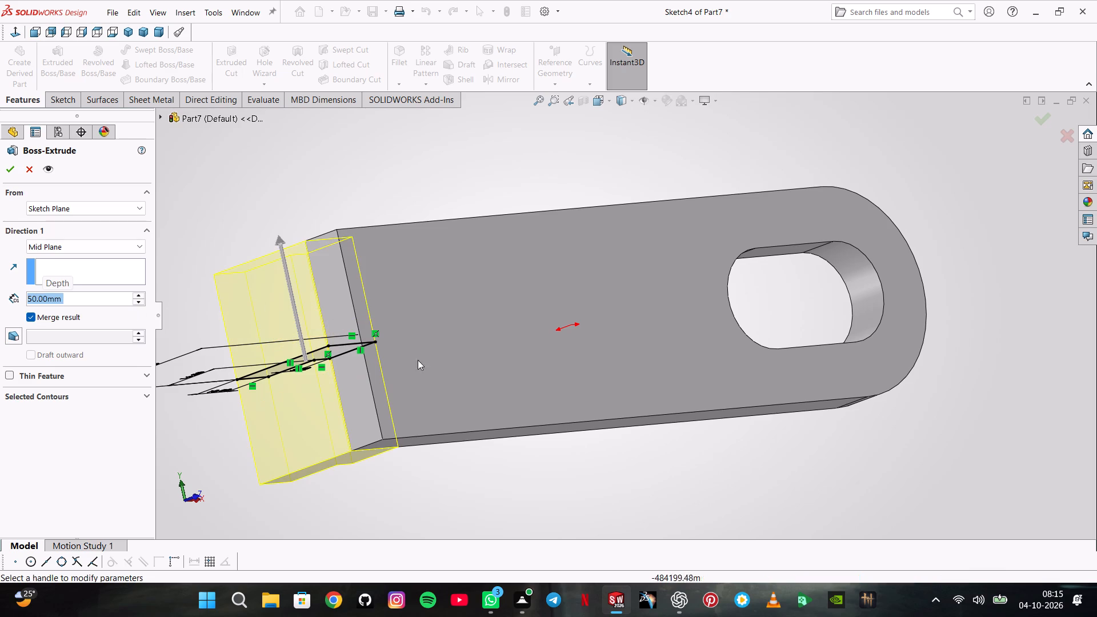
middle_drag(394, 209, 473, 283)
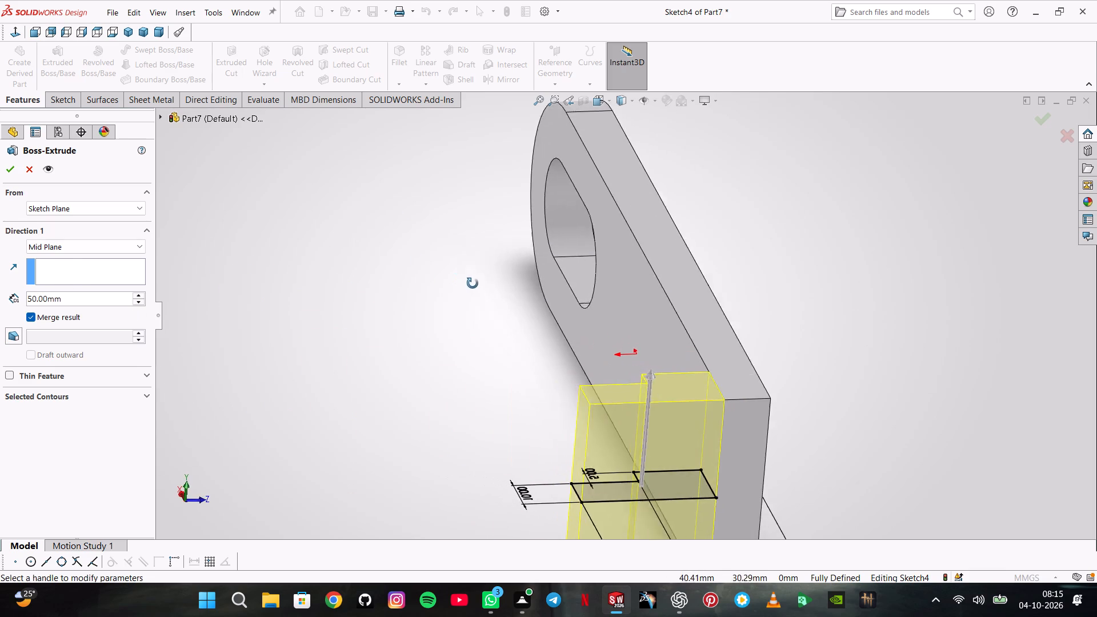
middle_drag(473, 283, 488, 282)
scroll(488, 282, up, 1)
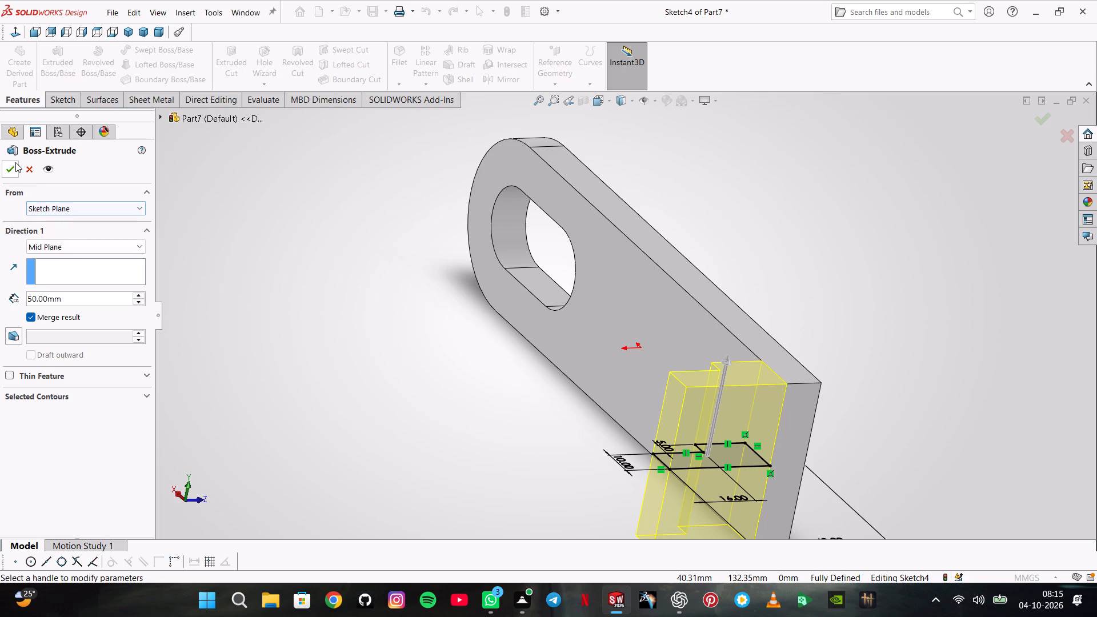
click(15, 162)
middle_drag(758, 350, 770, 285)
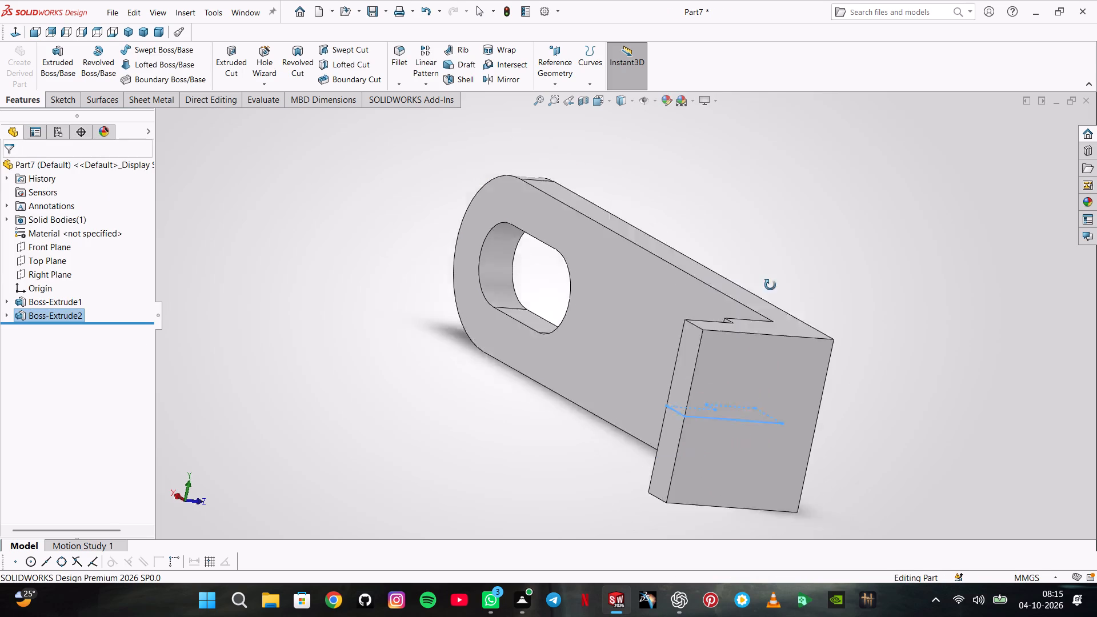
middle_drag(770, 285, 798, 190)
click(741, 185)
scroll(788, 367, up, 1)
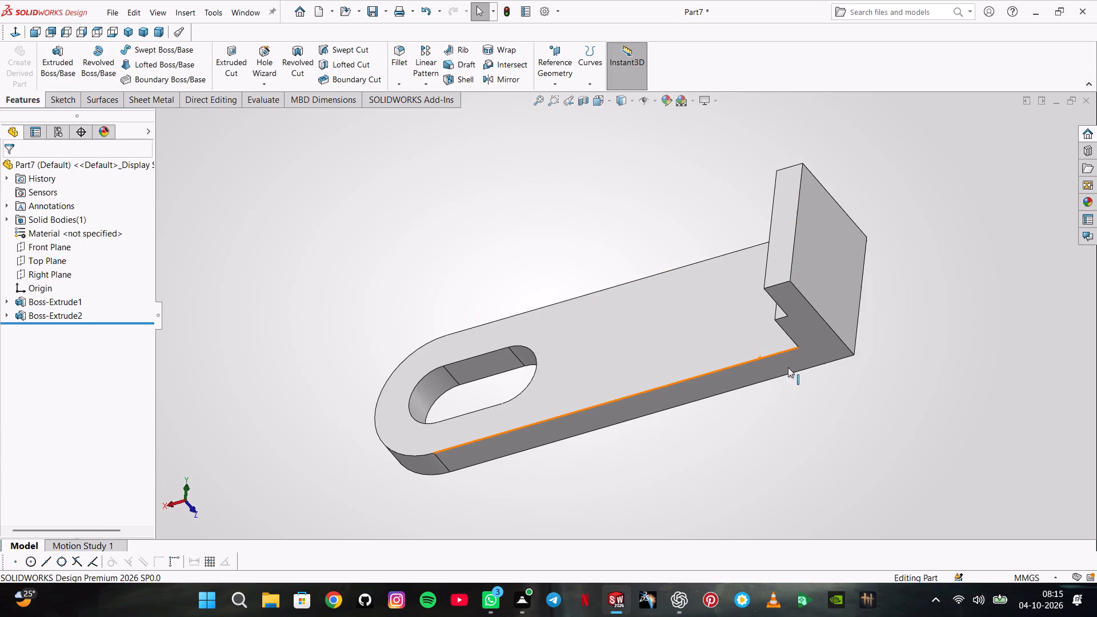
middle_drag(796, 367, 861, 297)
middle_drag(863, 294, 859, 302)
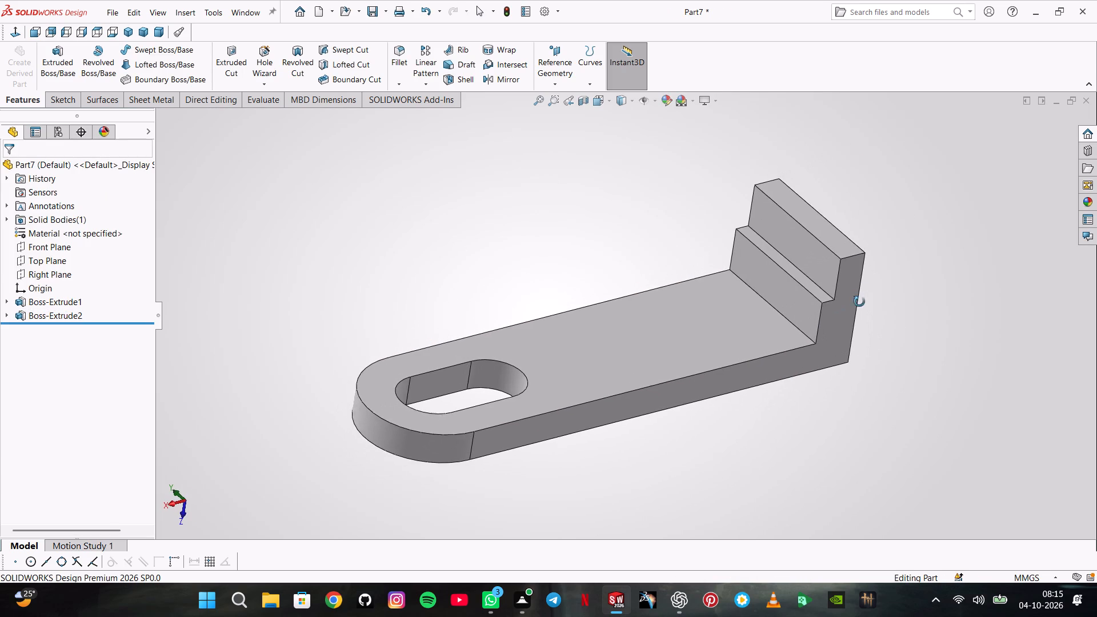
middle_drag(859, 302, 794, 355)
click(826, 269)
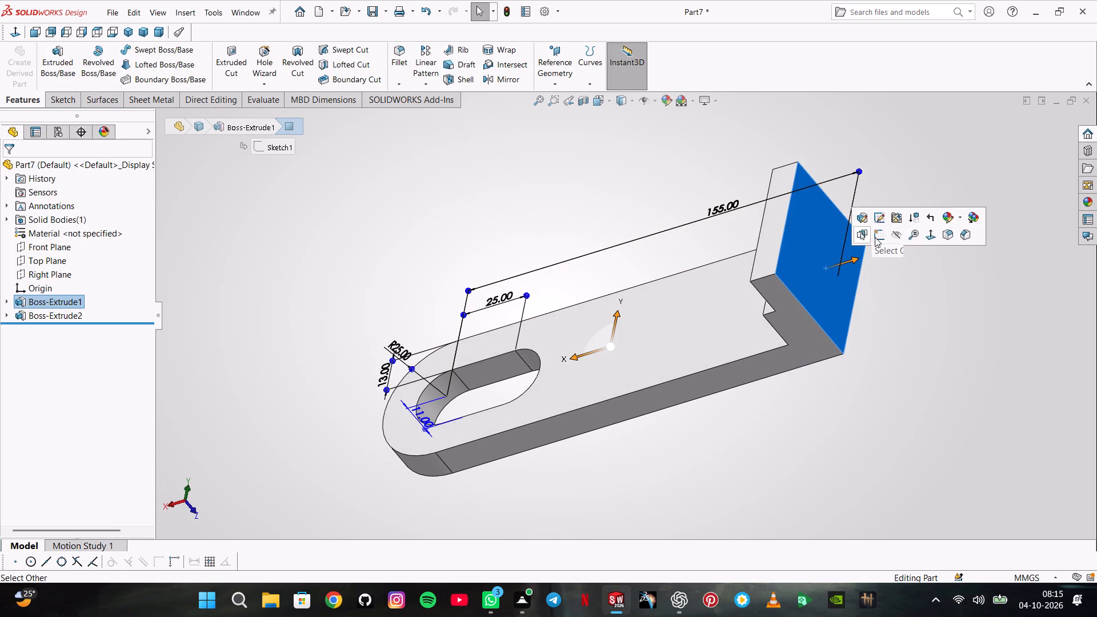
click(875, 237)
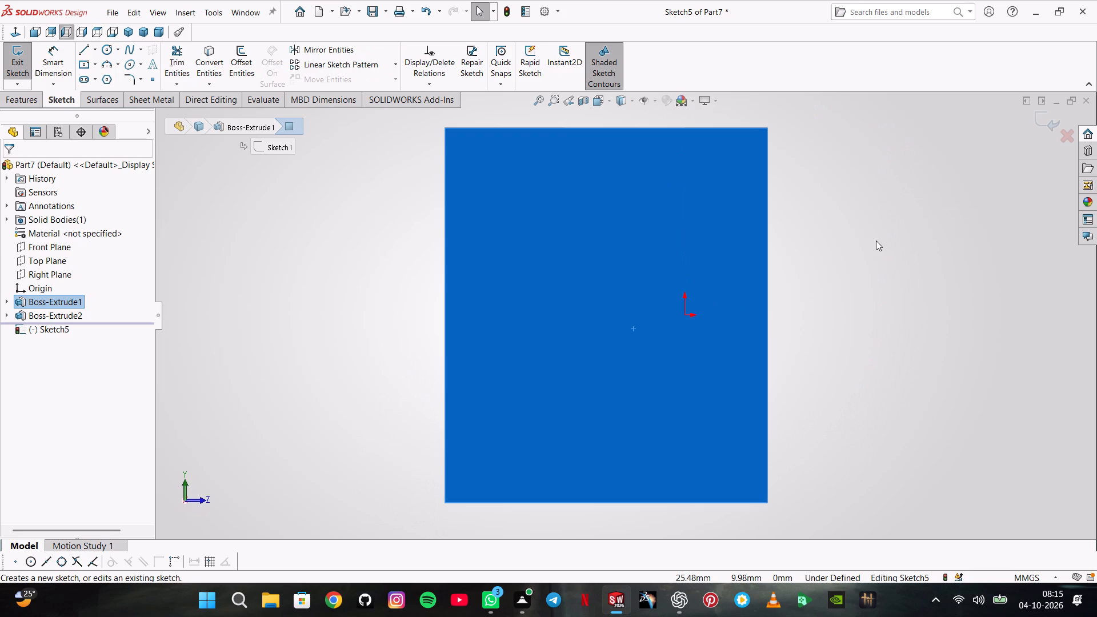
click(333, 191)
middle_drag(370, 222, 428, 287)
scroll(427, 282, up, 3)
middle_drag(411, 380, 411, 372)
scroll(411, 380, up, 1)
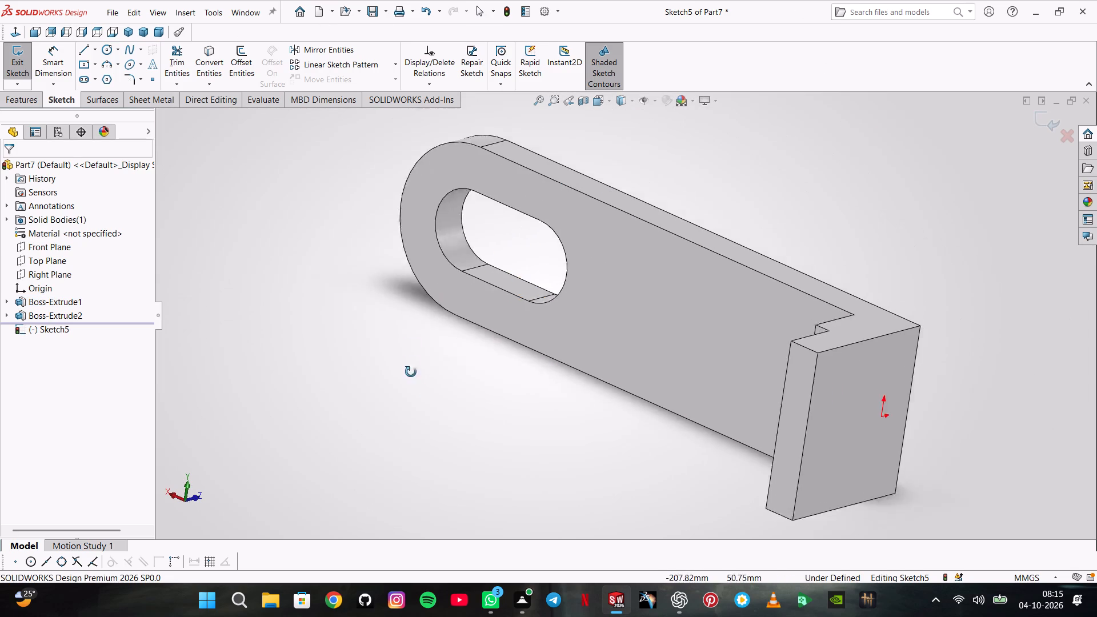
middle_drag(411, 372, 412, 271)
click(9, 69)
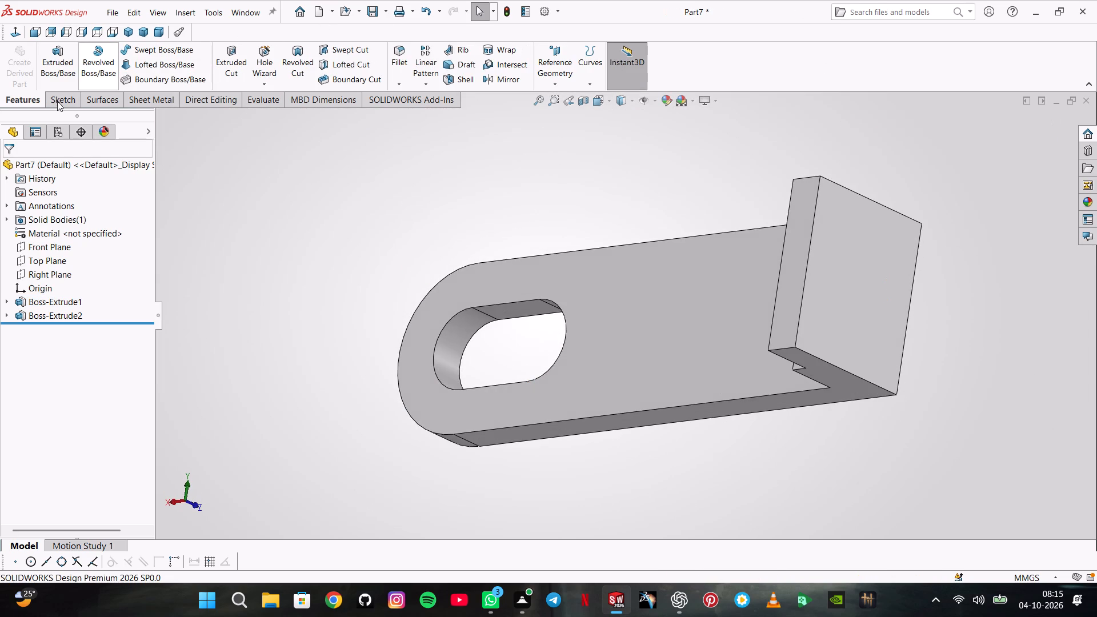
Fillet the two short corner edges at the free end of the upright with a 10 mm radius.
click(405, 55)
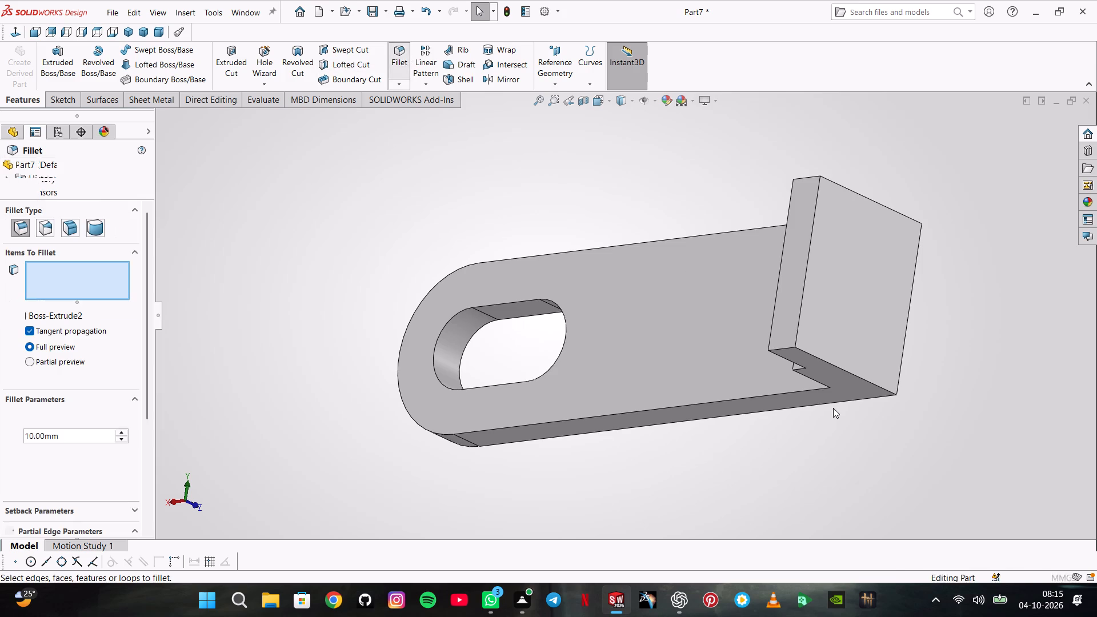
click(786, 346)
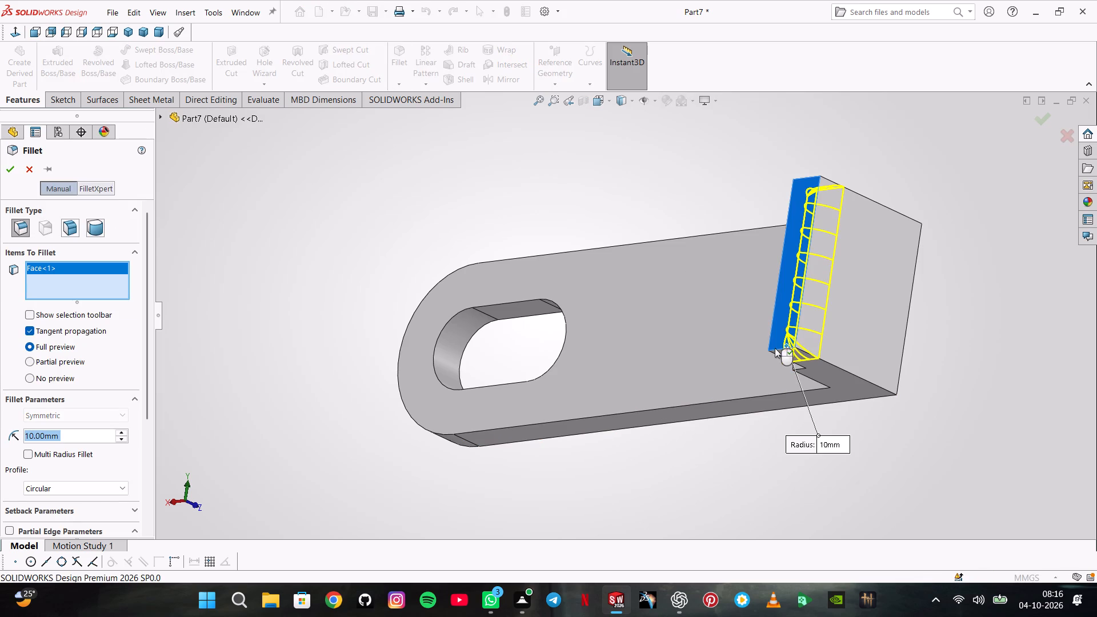
right_click(98, 273)
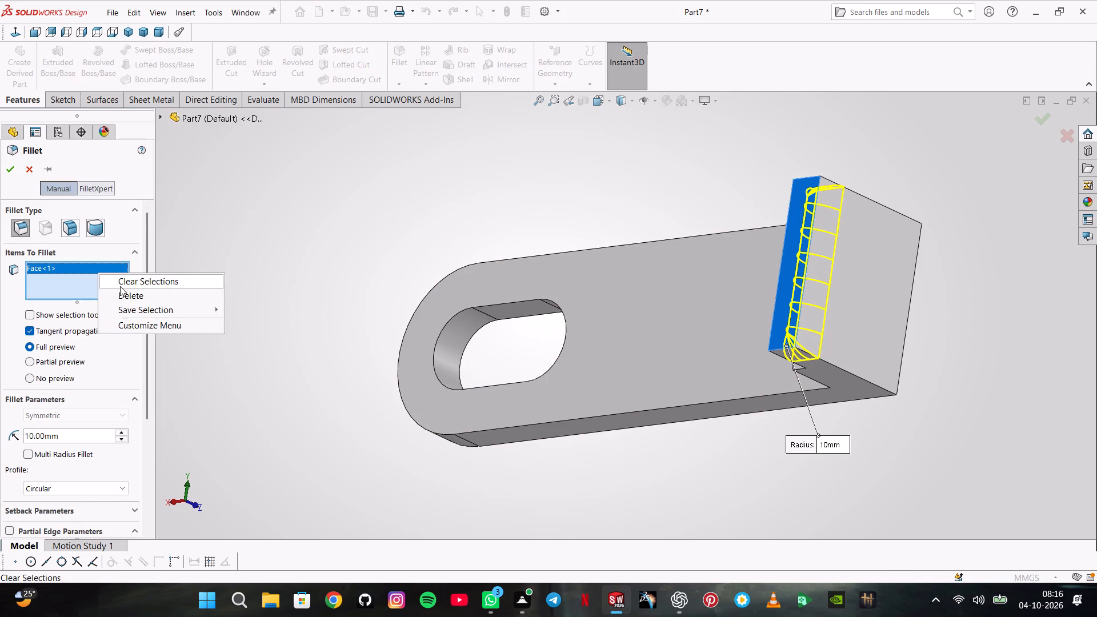
click(120, 286)
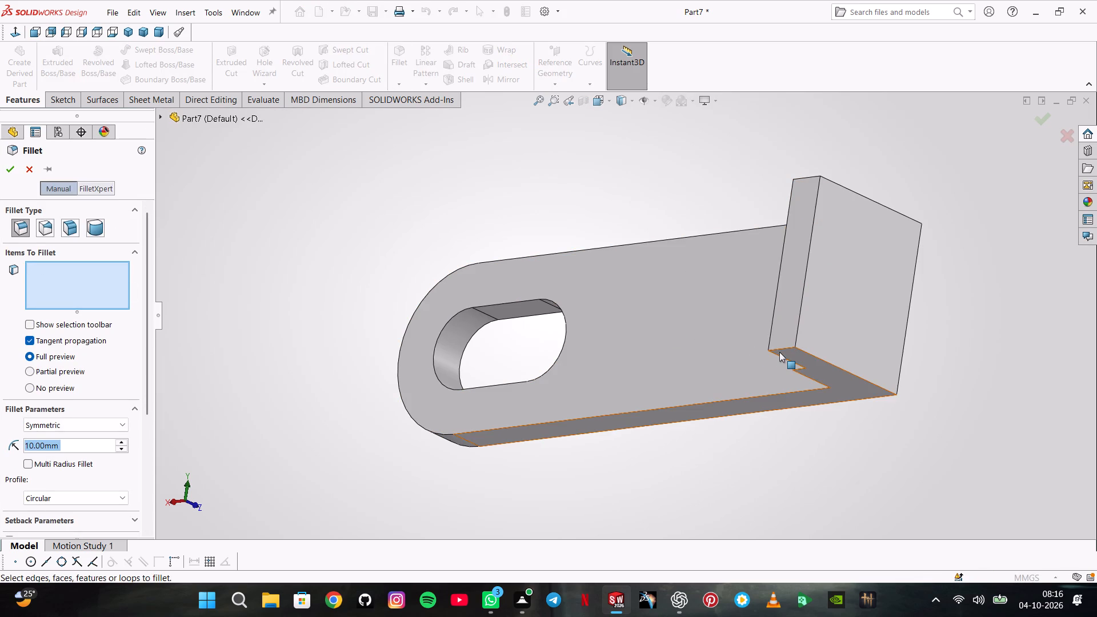
click(783, 348)
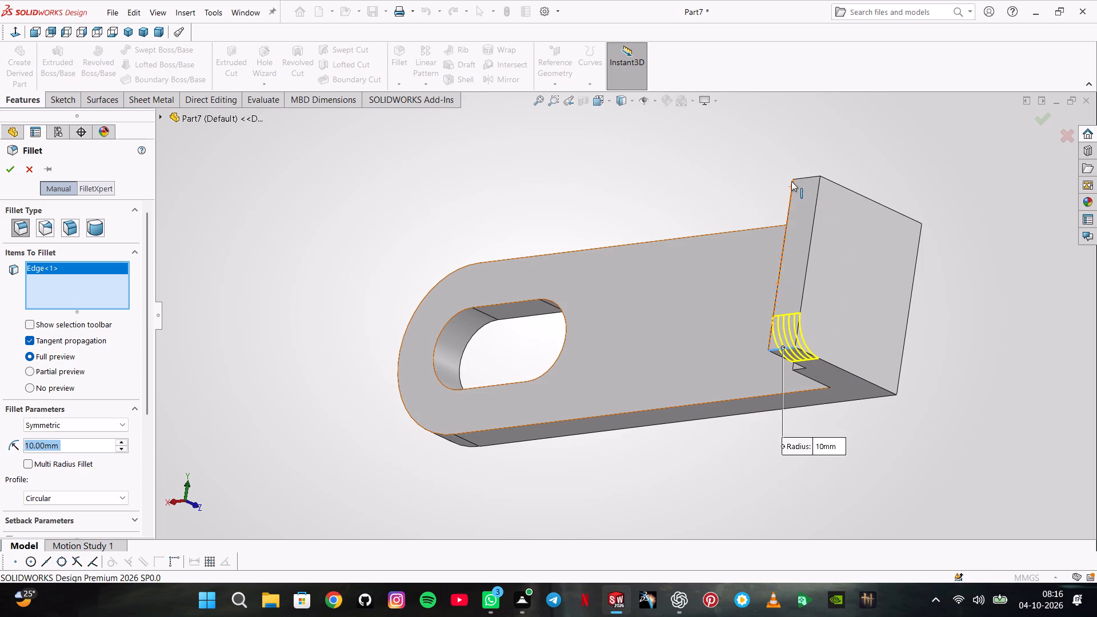
click(808, 178)
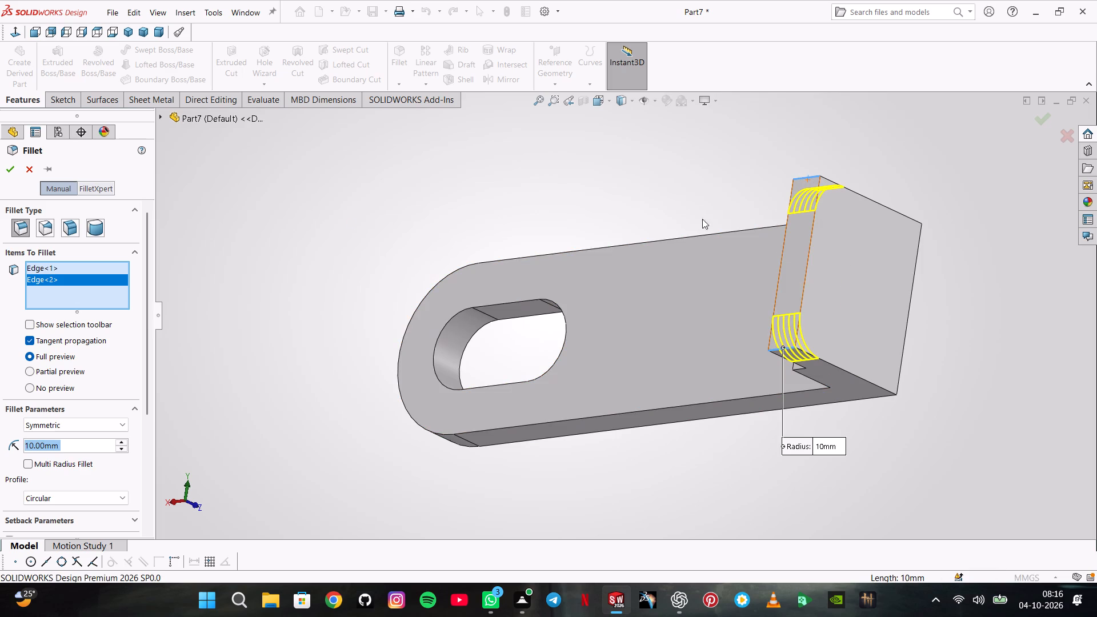
click(17, 167)
Sketch two circles on the upright's outer end face, centred on the rounded corners' arc centres, about 6.8 mm and 7.3 mm in diameter.
middle_drag(507, 203, 596, 152)
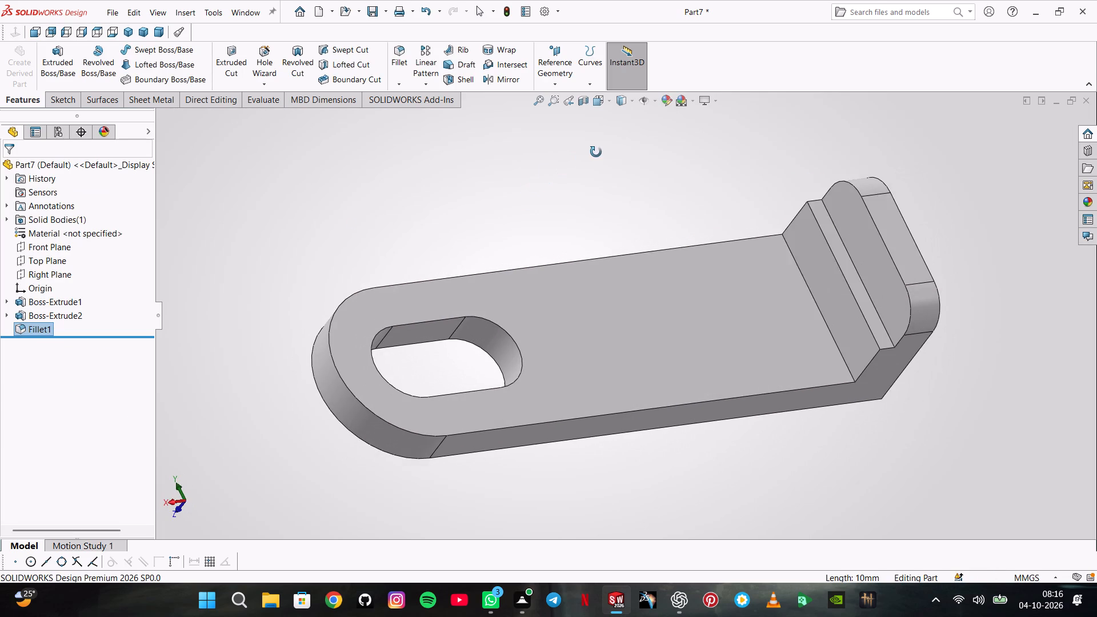
middle_drag(596, 152, 596, 151)
middle_drag(716, 251, 627, 299)
click(812, 273)
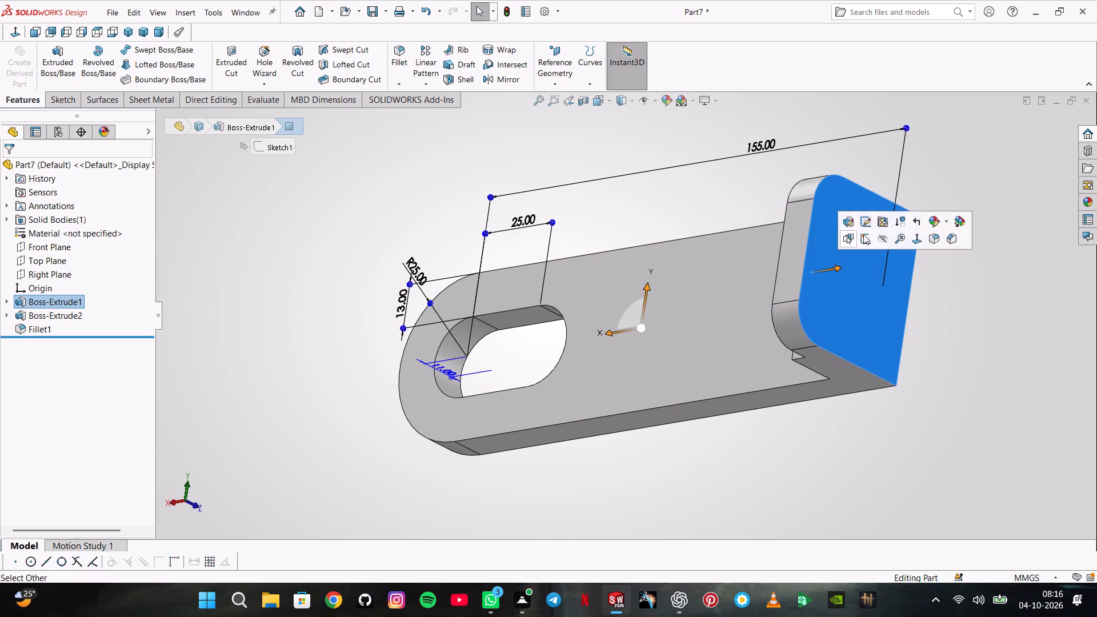
click(866, 233)
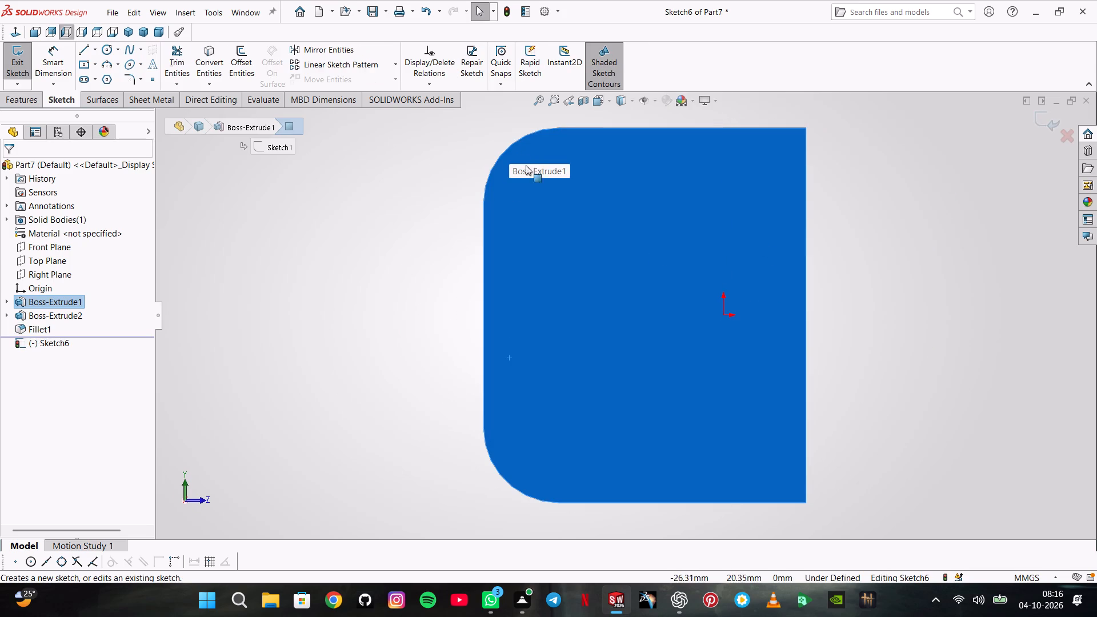
click(108, 52)
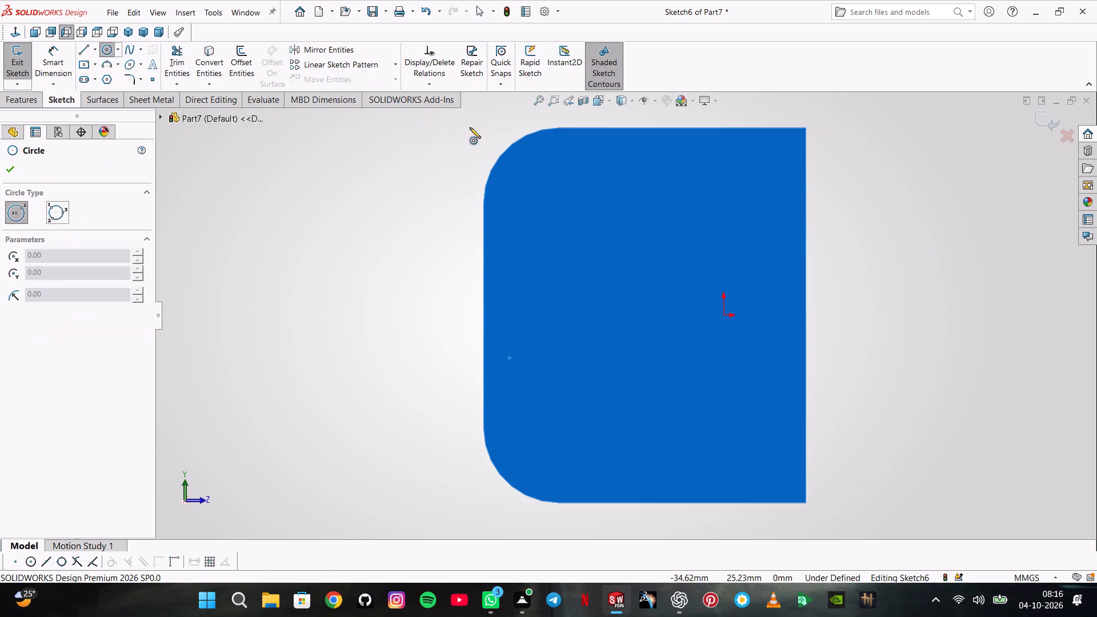
click(560, 202)
click(564, 228)
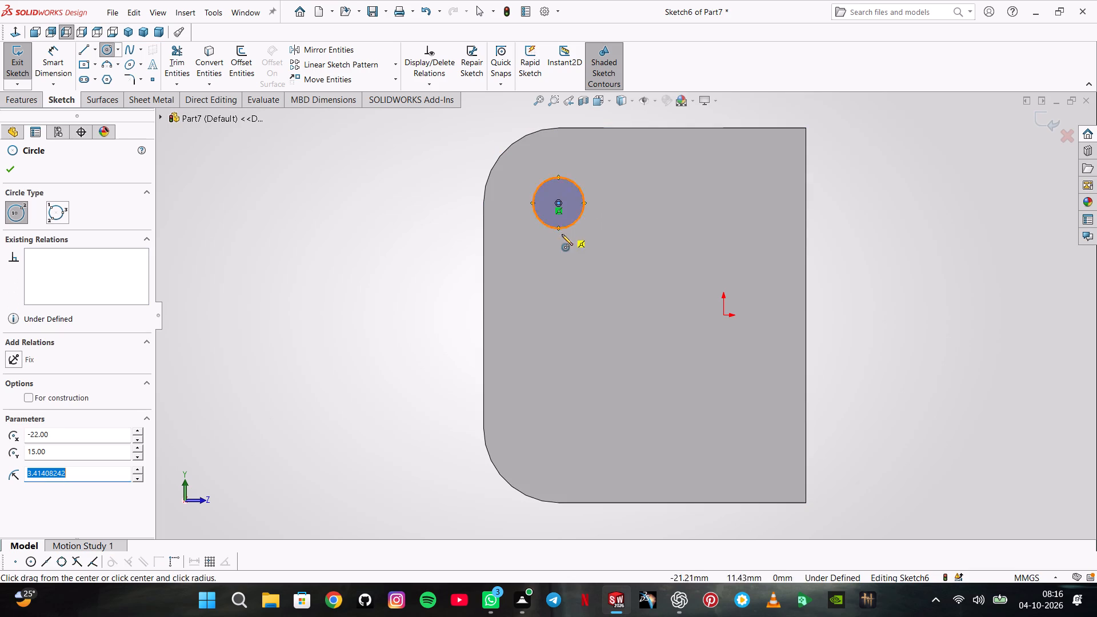
click(558, 427)
click(563, 455)
Dimension both circles on the end face with a diameter of 7 mm.
click(41, 61)
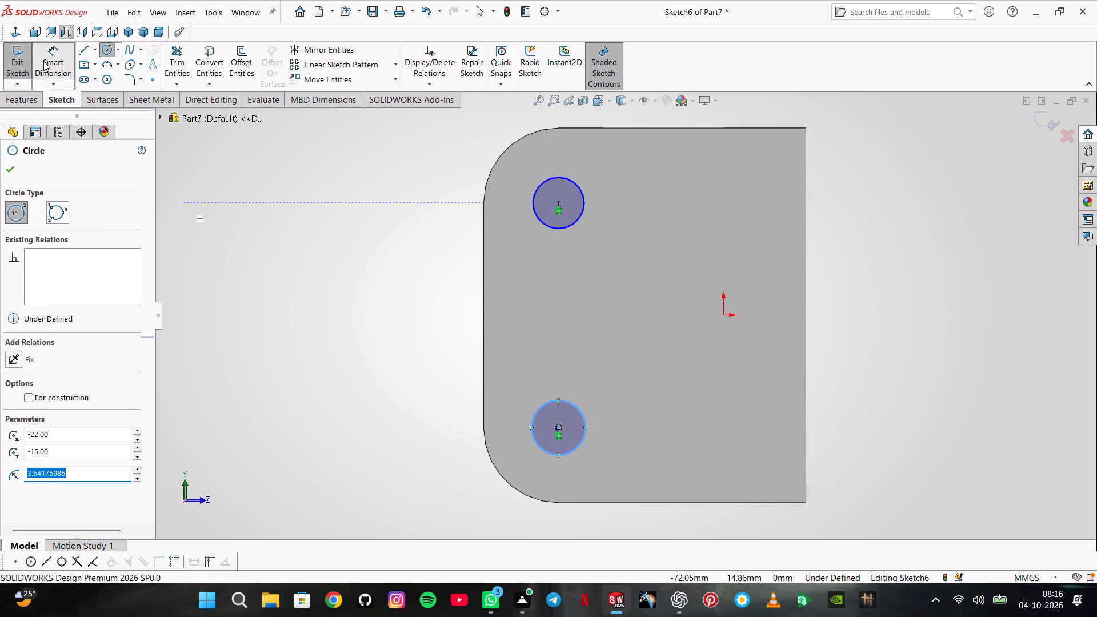
click(543, 222)
click(459, 227)
key(7)
key(Return)
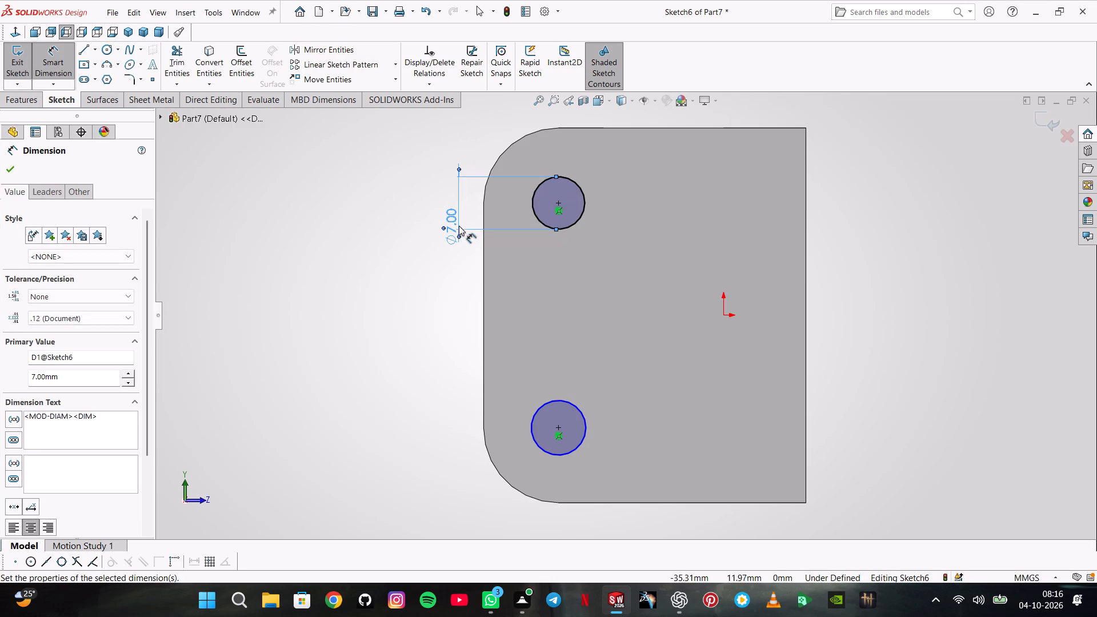
click(541, 411)
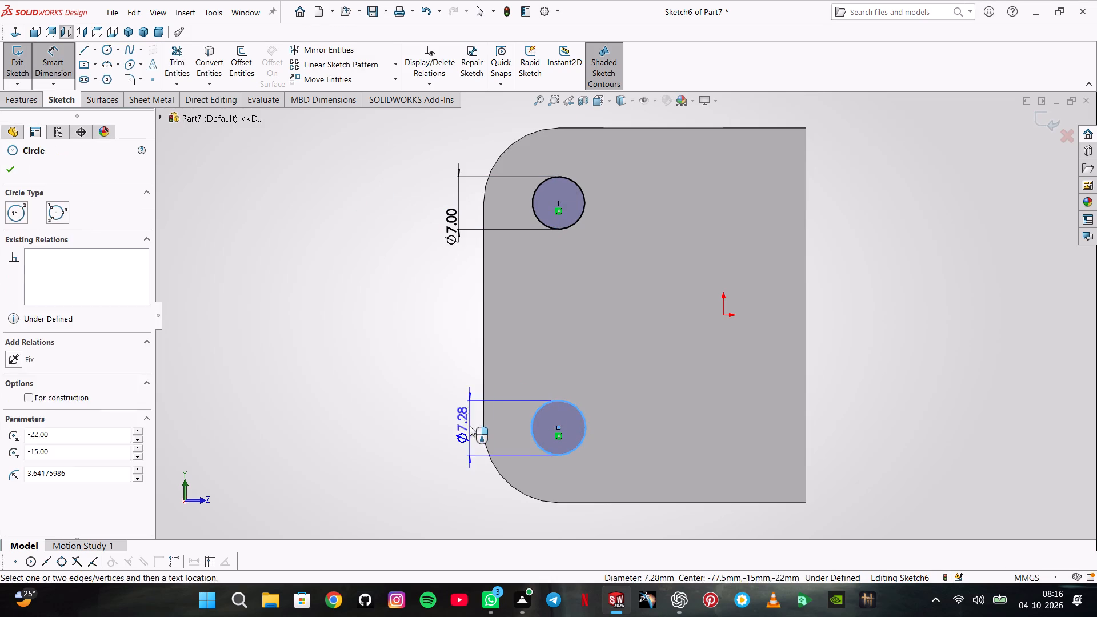
click(470, 426)
key(7)
key(Return)
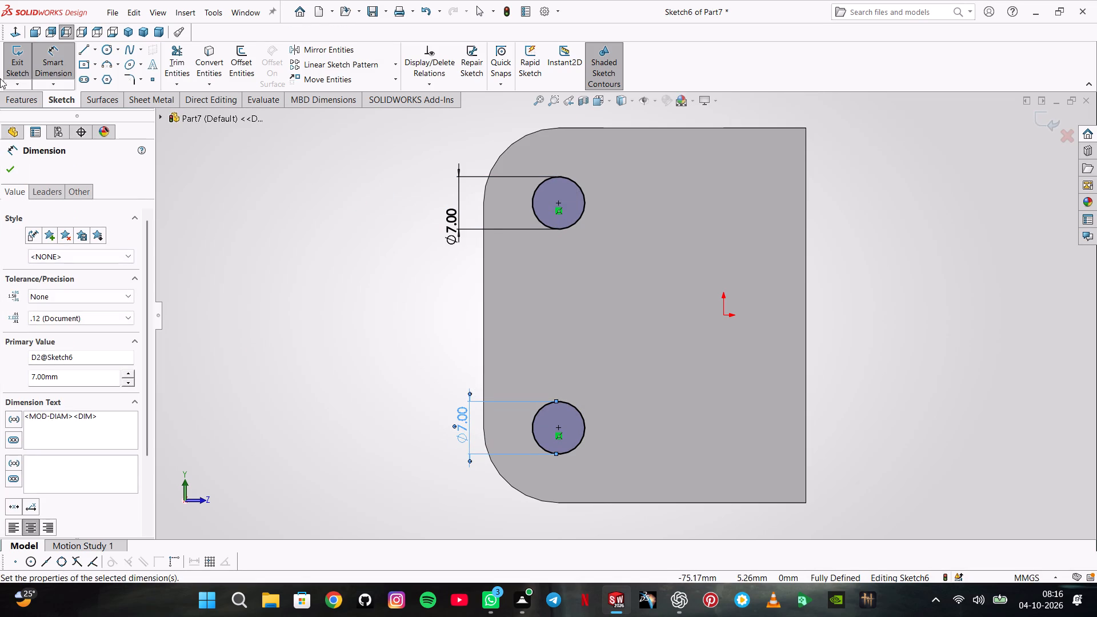
click(10, 167)
Cut the two 7 mm circles through the upright with an Extruded Cut, Mid Plane, 50 mm deep.
click(18, 114)
click(22, 106)
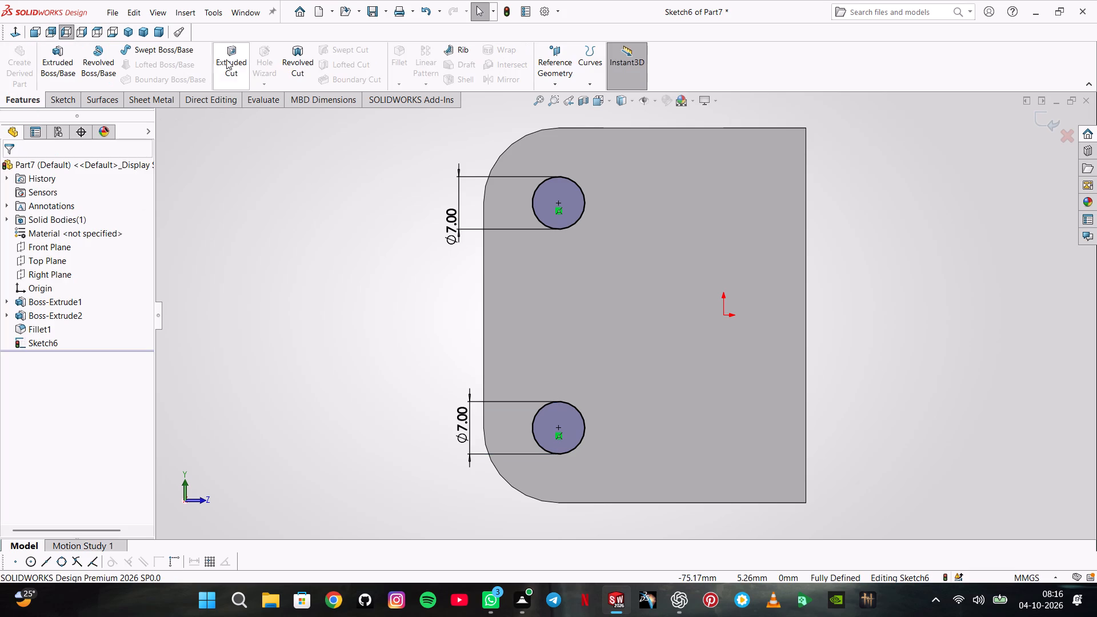
click(242, 65)
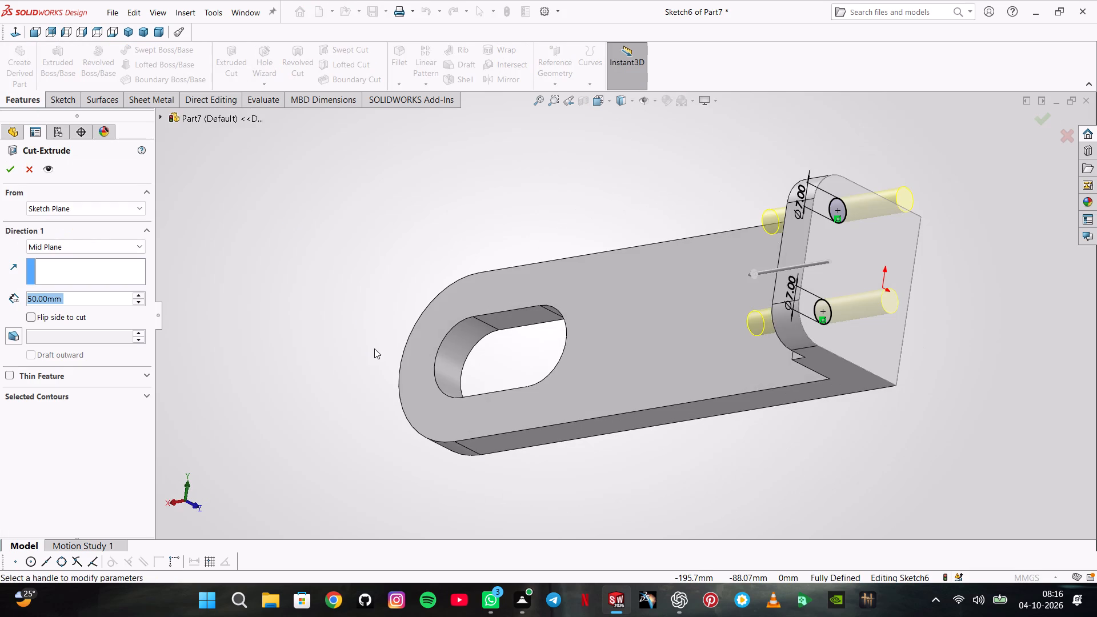
click(9, 163)
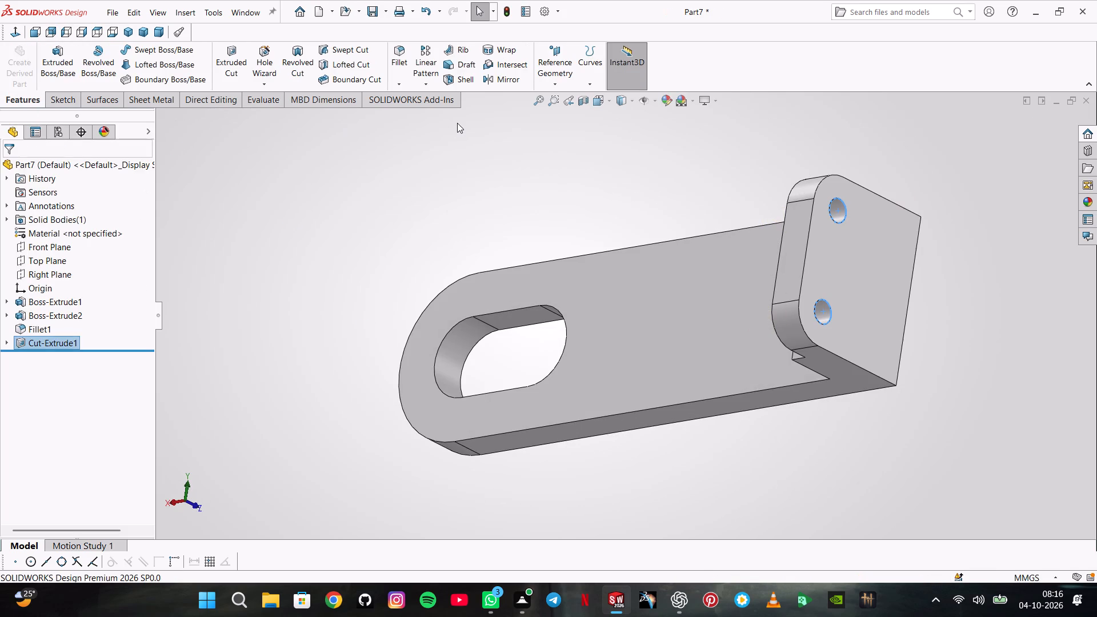
On the Top Plane, sketch a vertical centerpoint straight slot centred on the plate's lower edge midpoint, about 102 mm between centres and 25 mm wide.
click(457, 123)
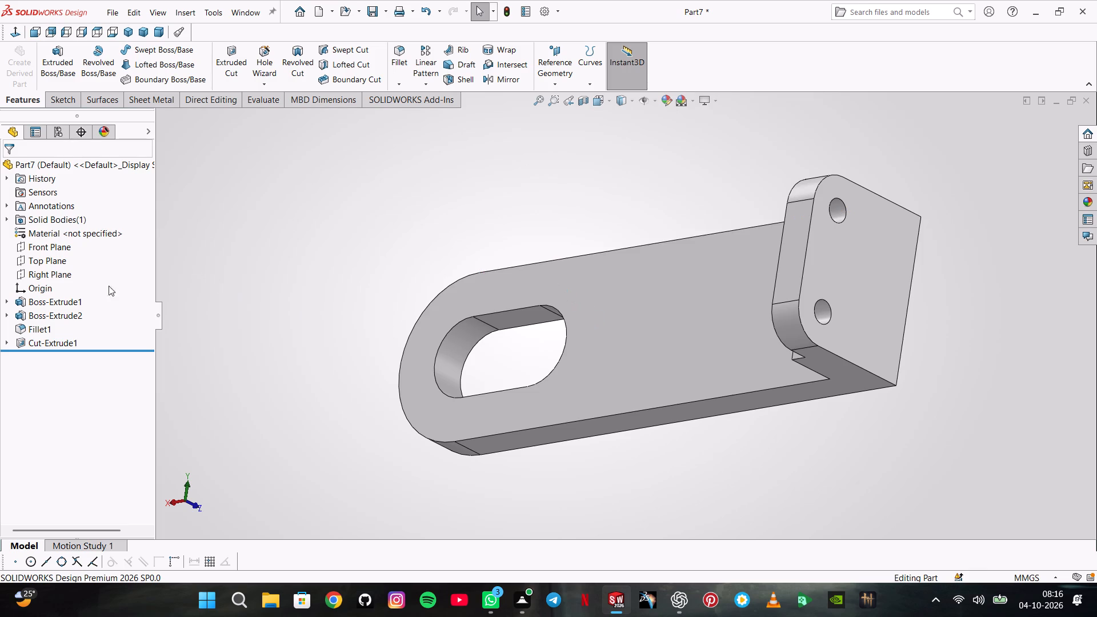
click(49, 265)
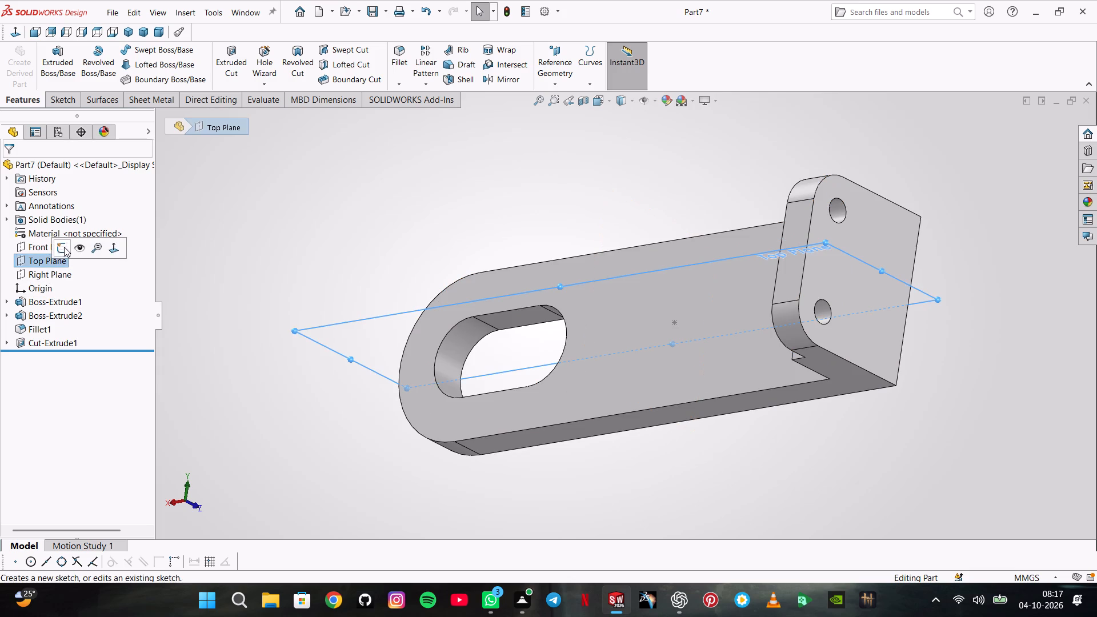
click(64, 247)
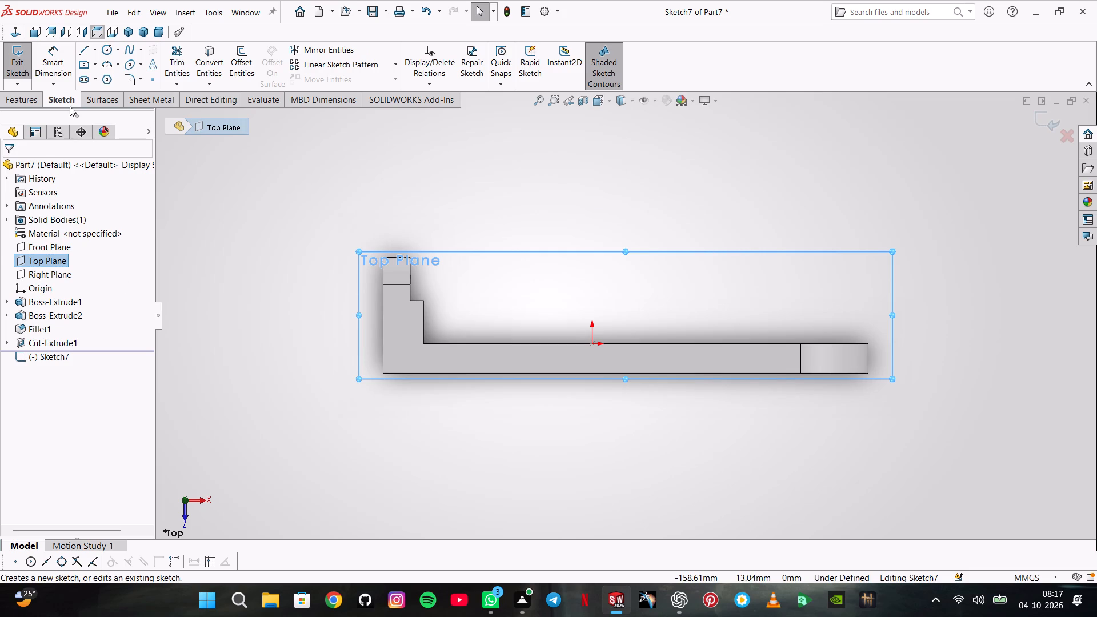
click(81, 78)
click(94, 81)
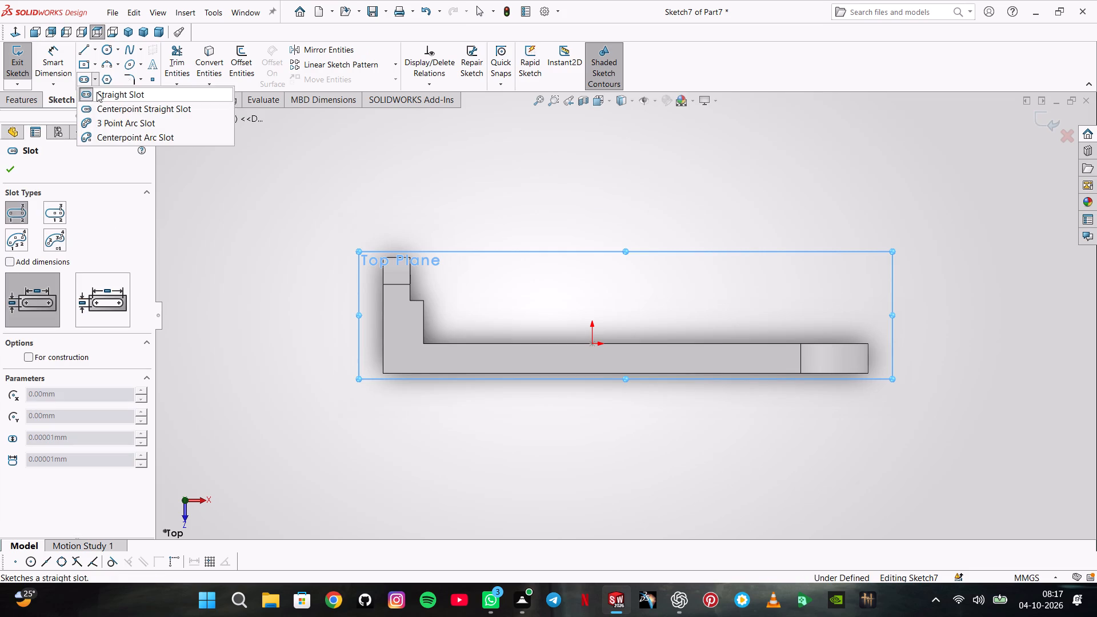
click(98, 102)
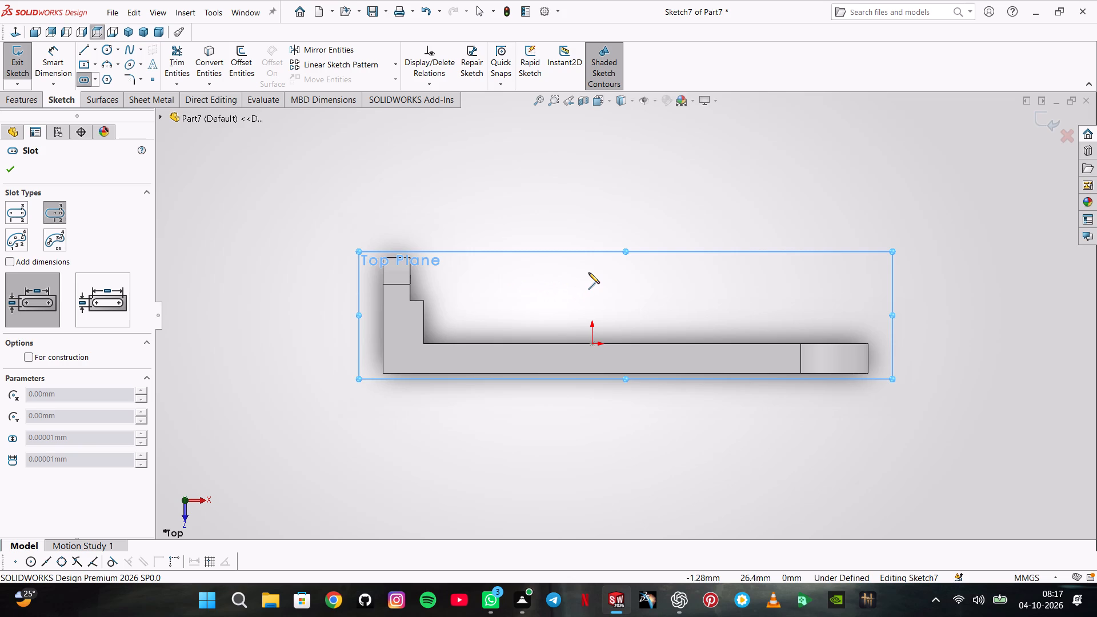
click(591, 271)
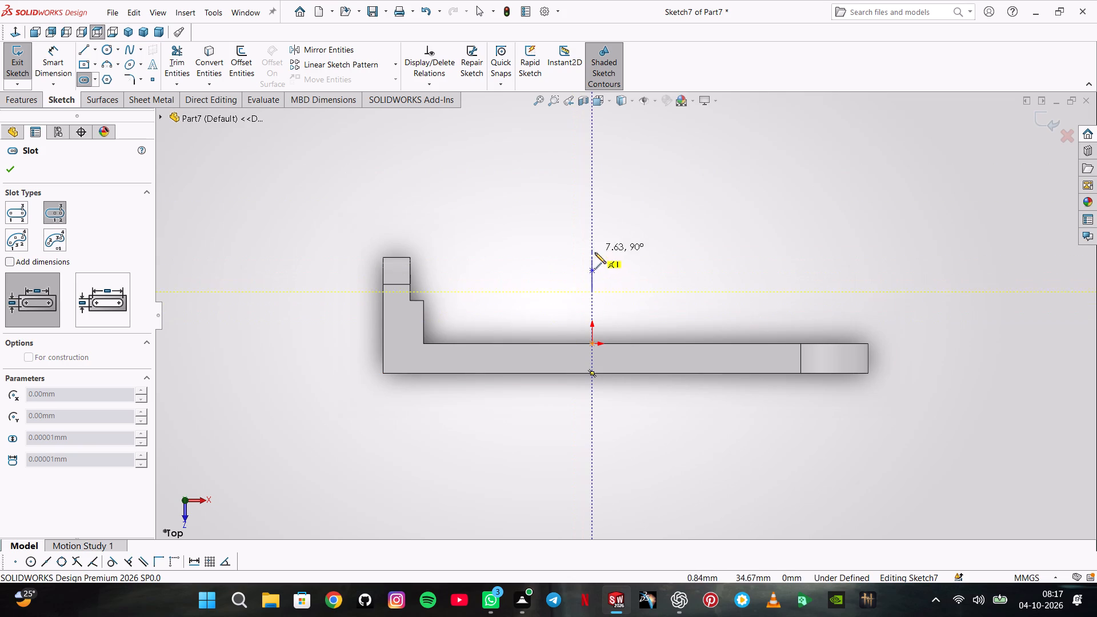
key(Escape)
click(78, 81)
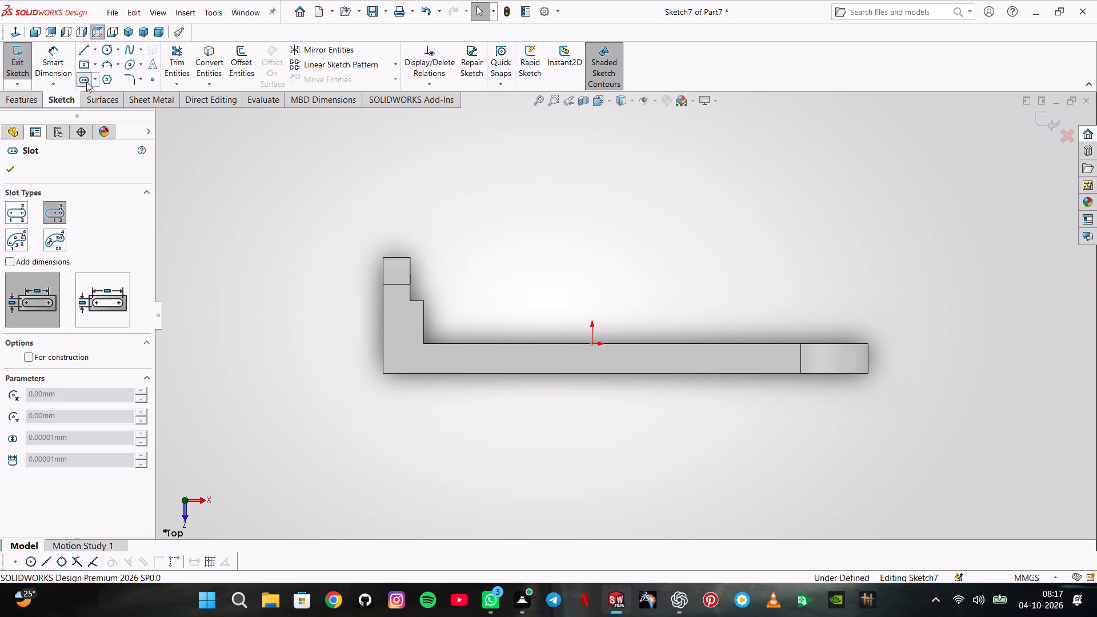
click(592, 376)
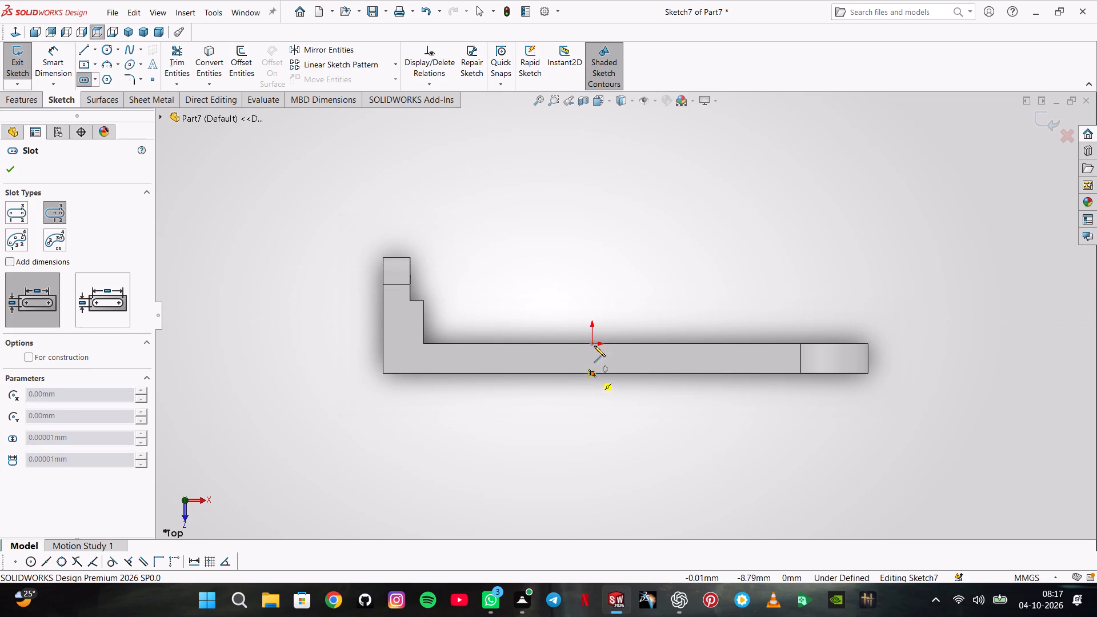
click(594, 236)
click(626, 283)
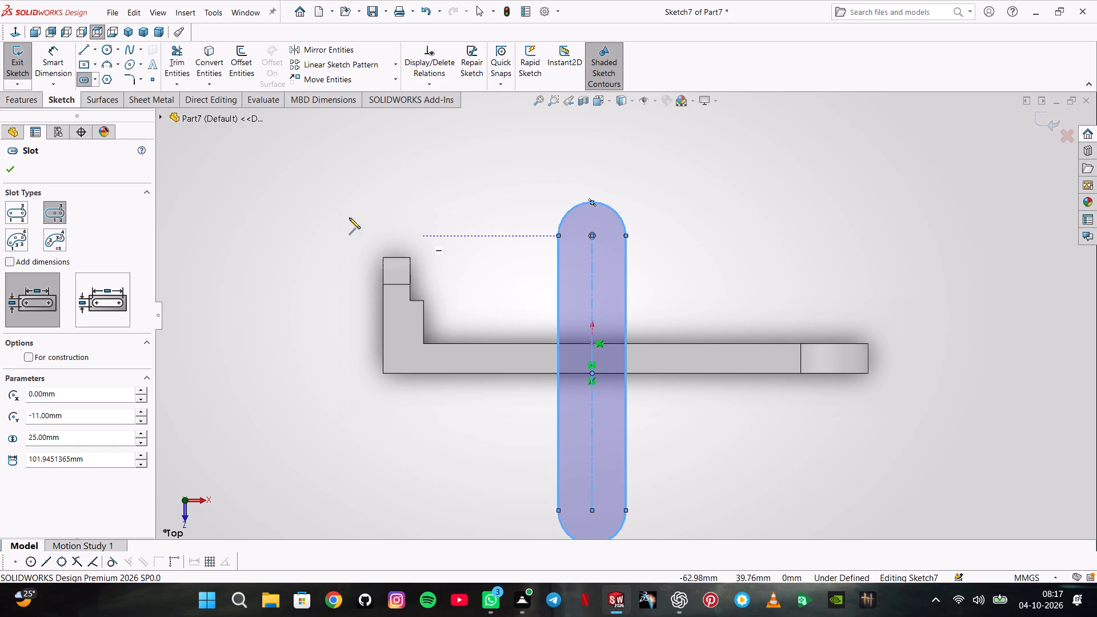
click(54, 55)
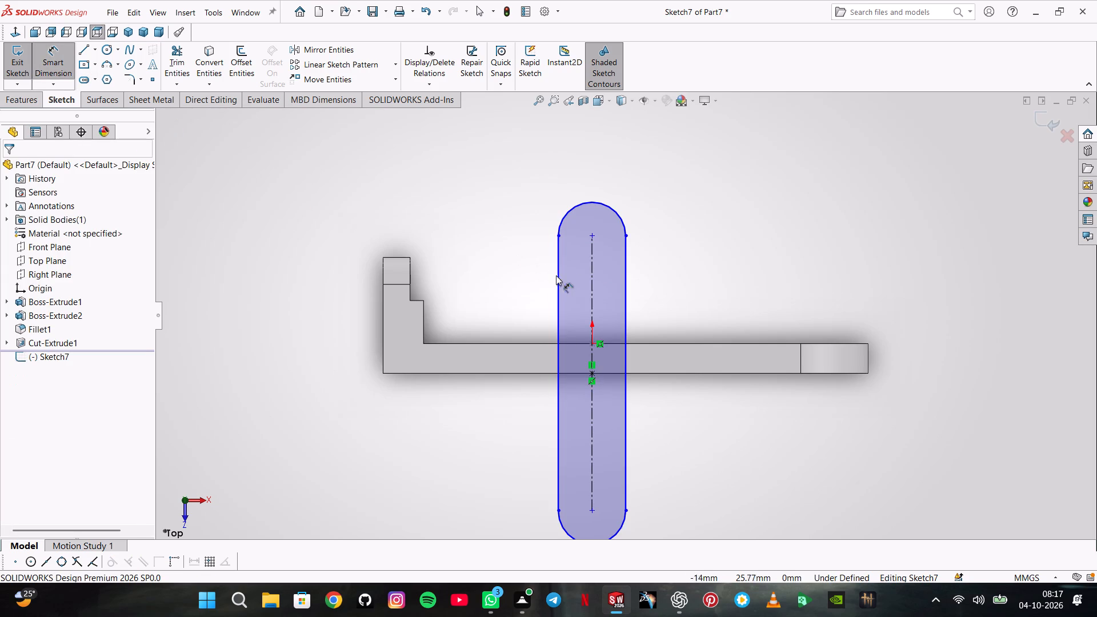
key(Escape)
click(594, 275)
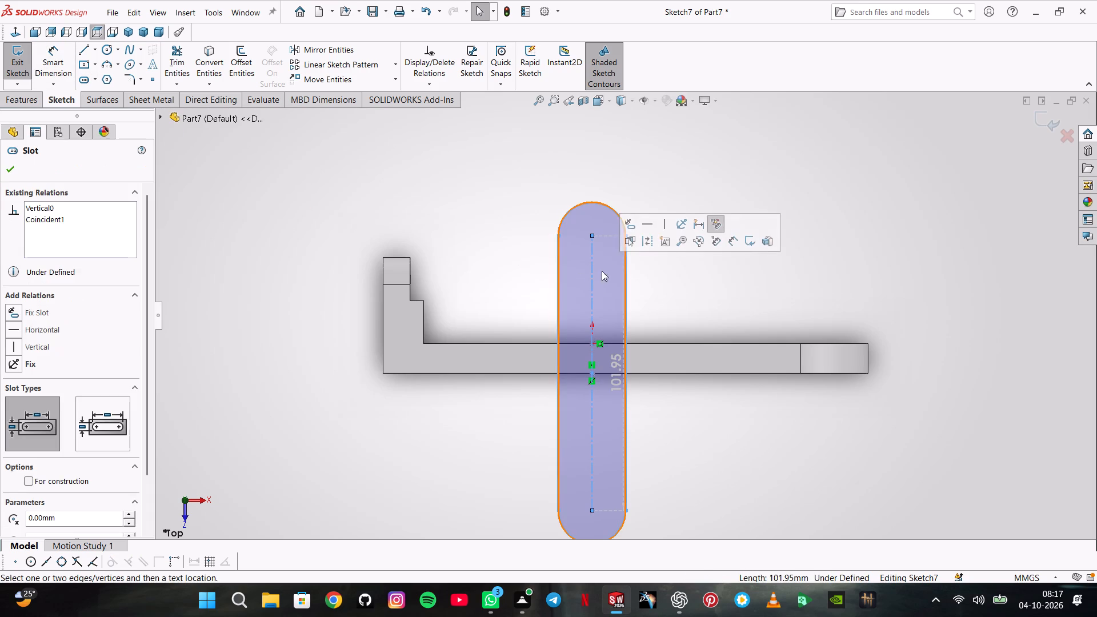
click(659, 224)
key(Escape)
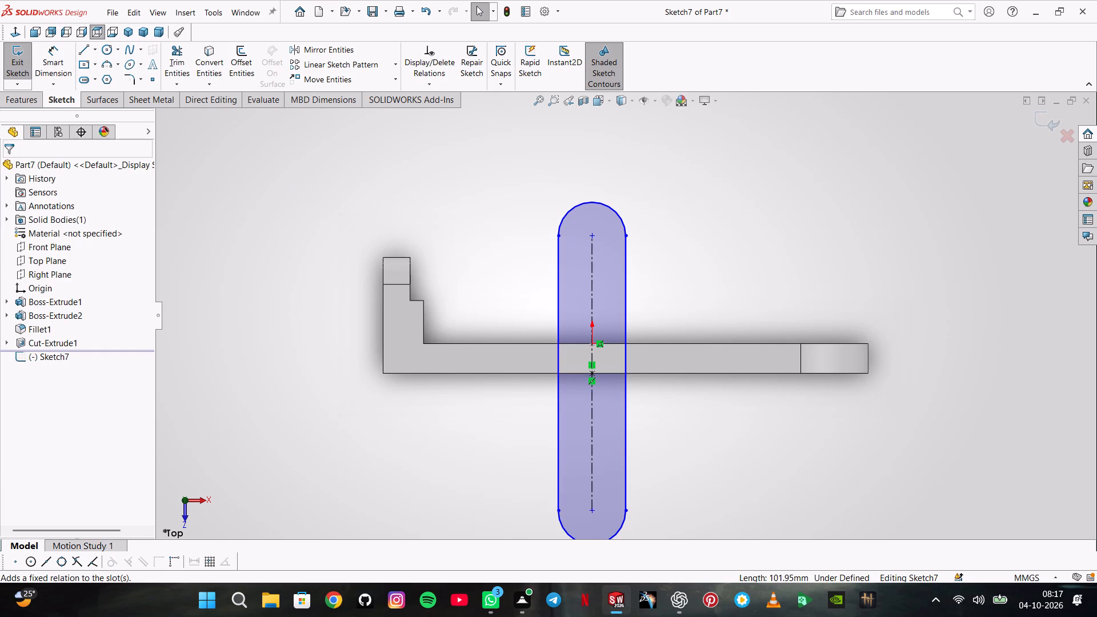
Dimension the slot's centreline length between arc centres as 84 mm (42*2).
click(61, 63)
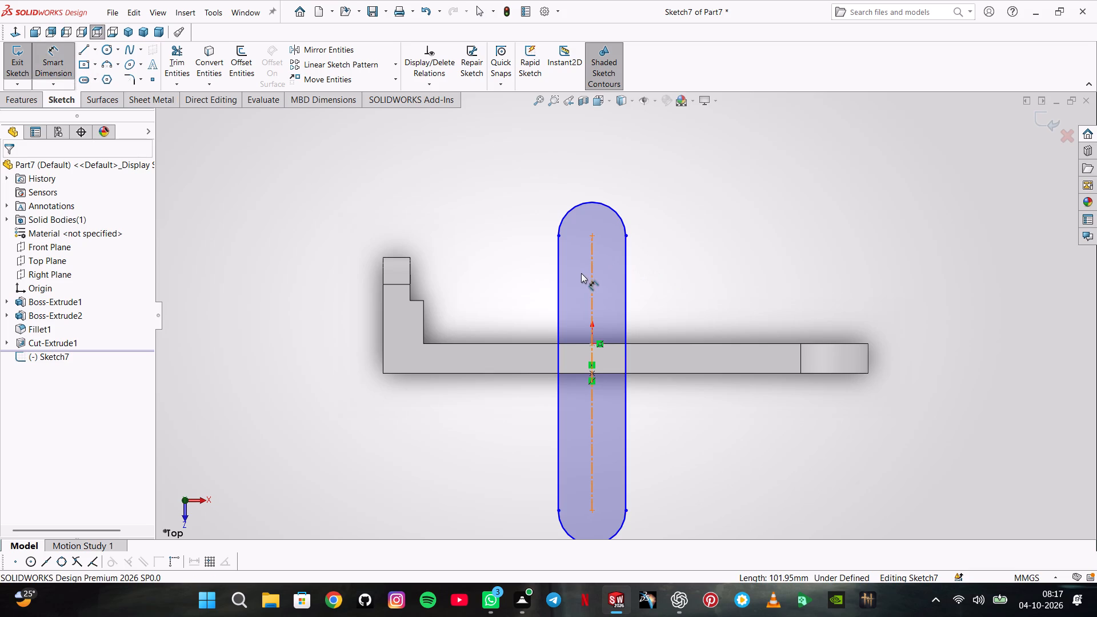
click(594, 273)
click(927, 334)
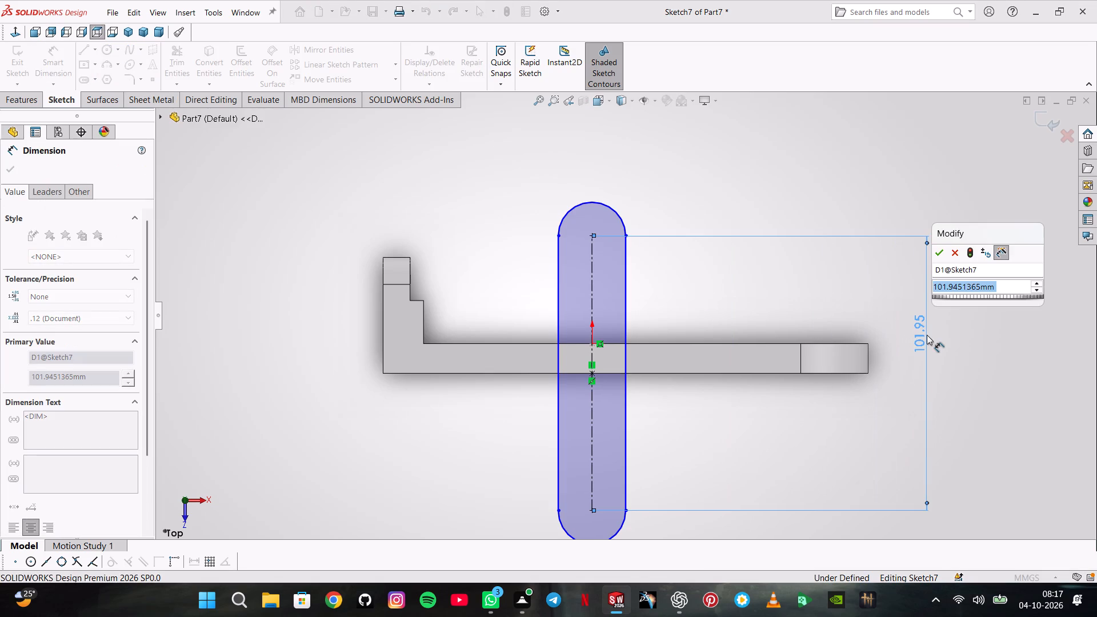
text(42/)
key(BackSpace)
text(*2)
key(Return)
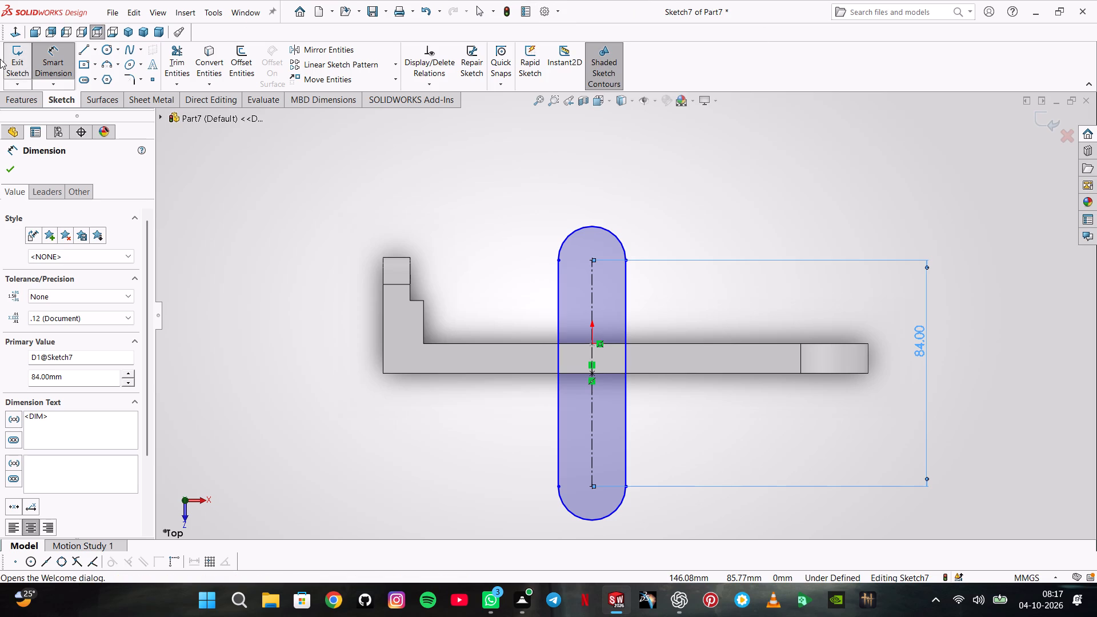
Sketch a circle about 14.5 mm in diameter centred on the slot's upper arc centre.
click(110, 53)
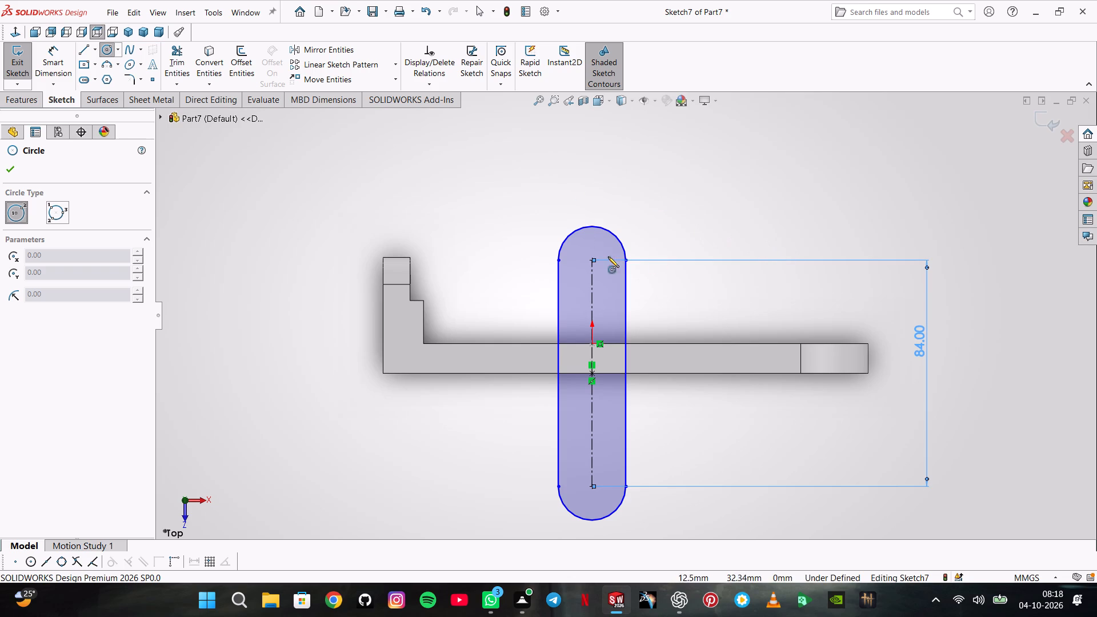
click(590, 262)
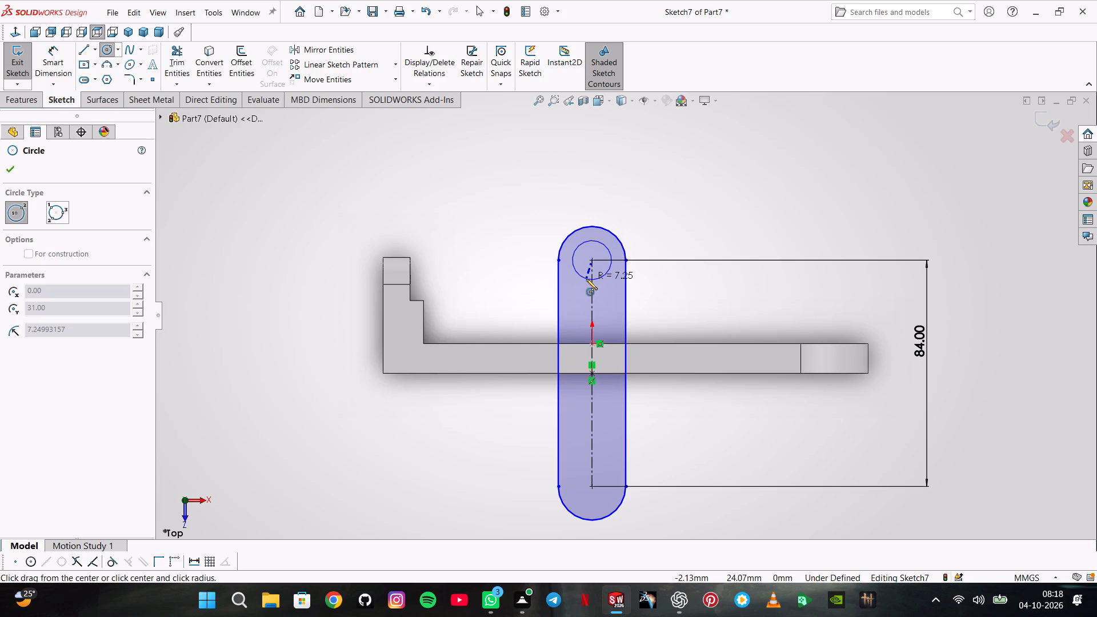
click(586, 279)
Dimension the slot's upper end arc with a radius of 18.5 mm (37/2).
click(58, 51)
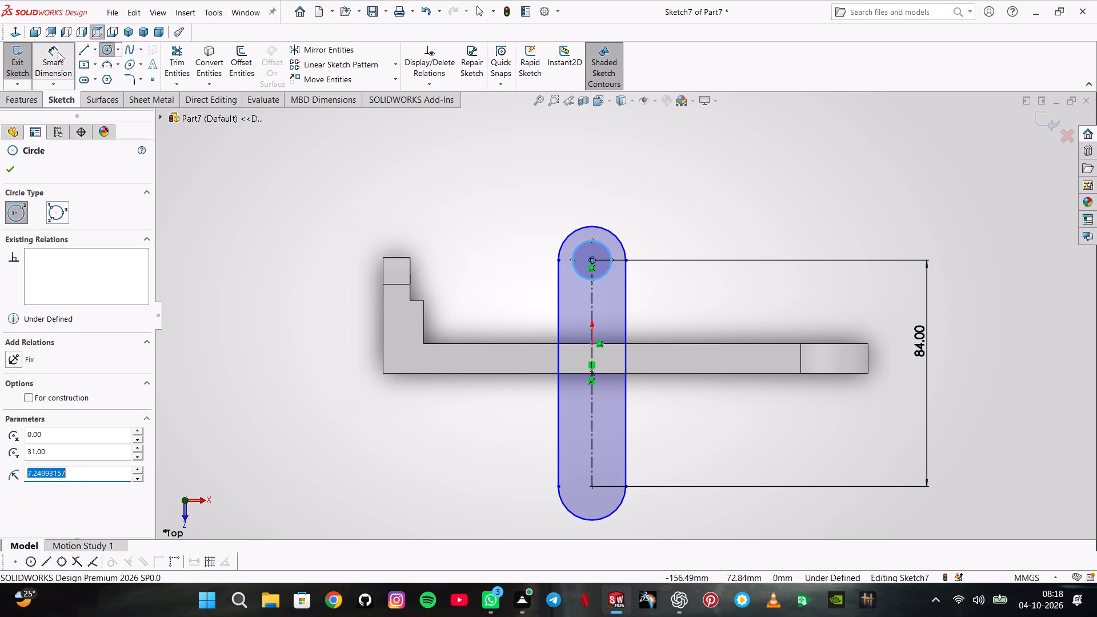
click(590, 225)
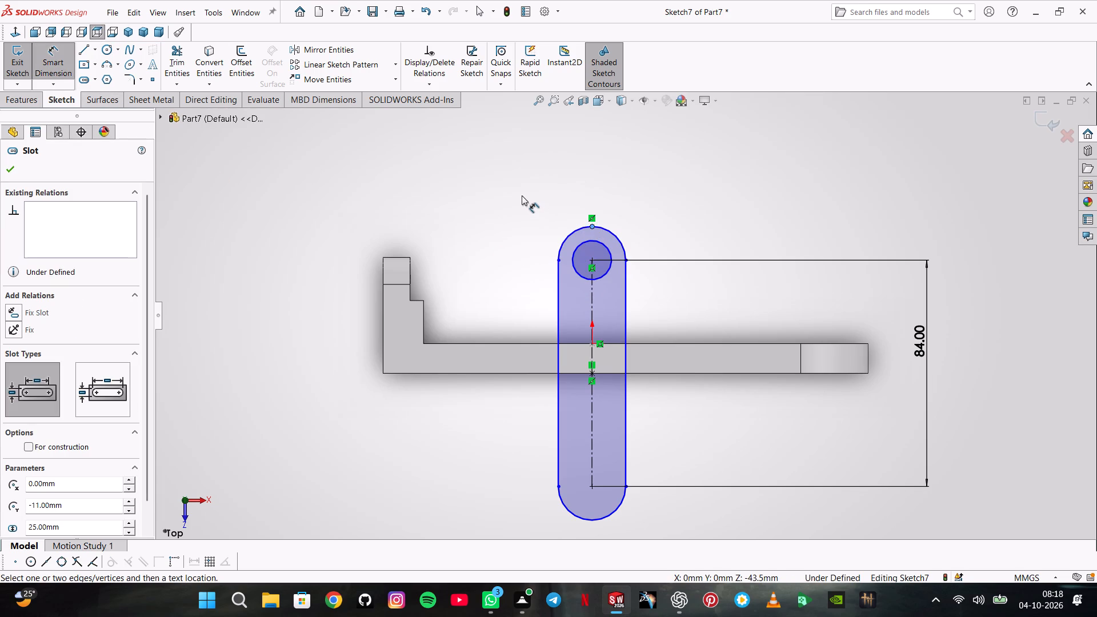
click(522, 195)
text(37/2)
key(Return)
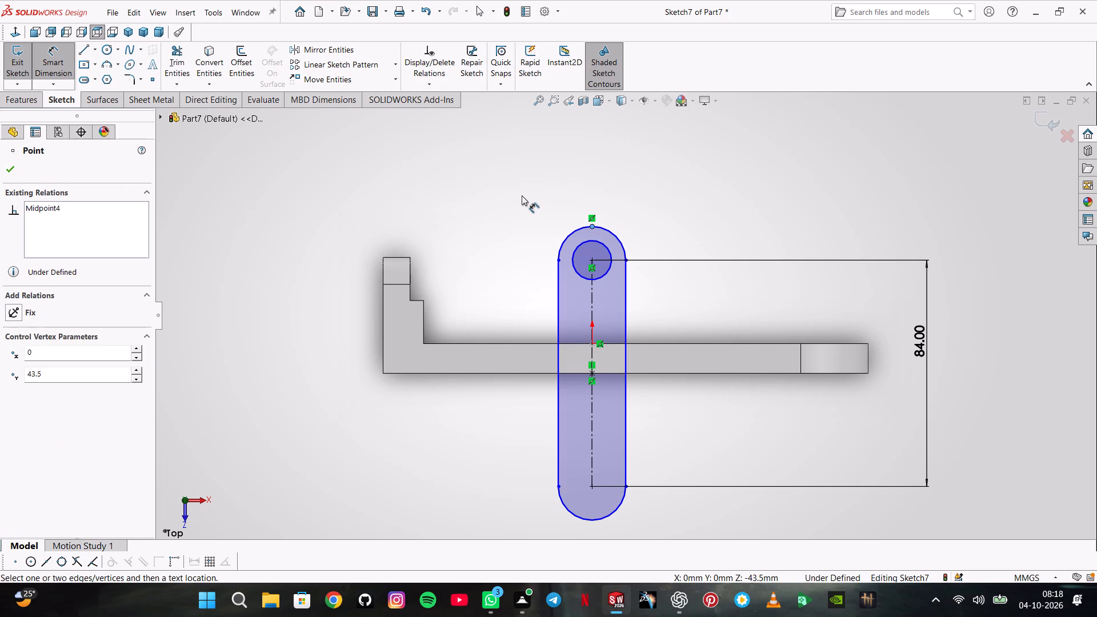
click(586, 230)
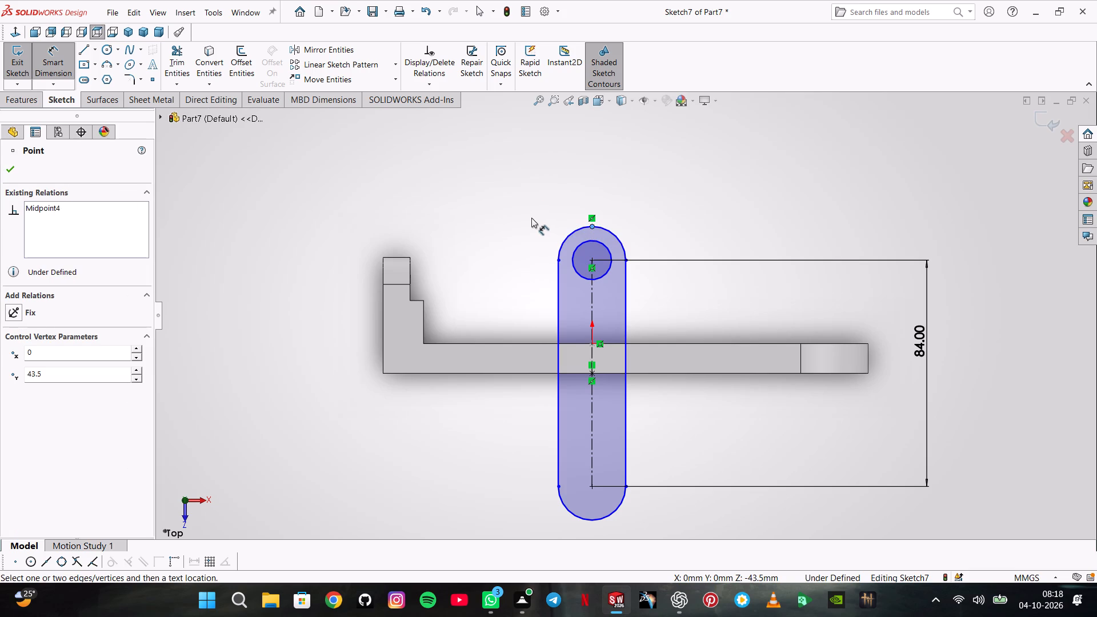
click(572, 230)
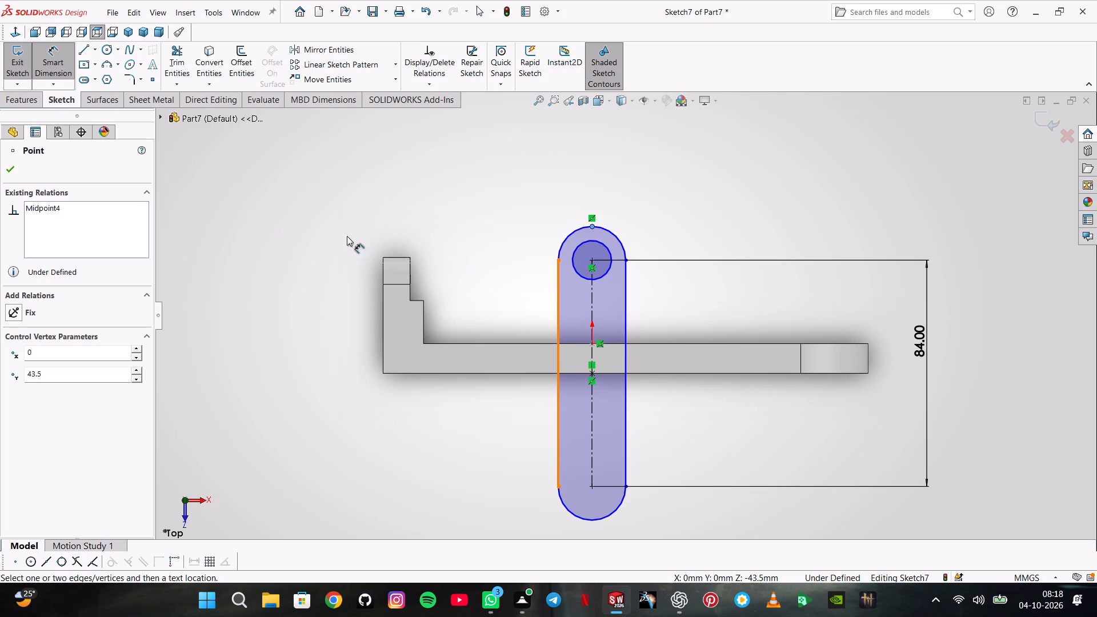
key(Escape)
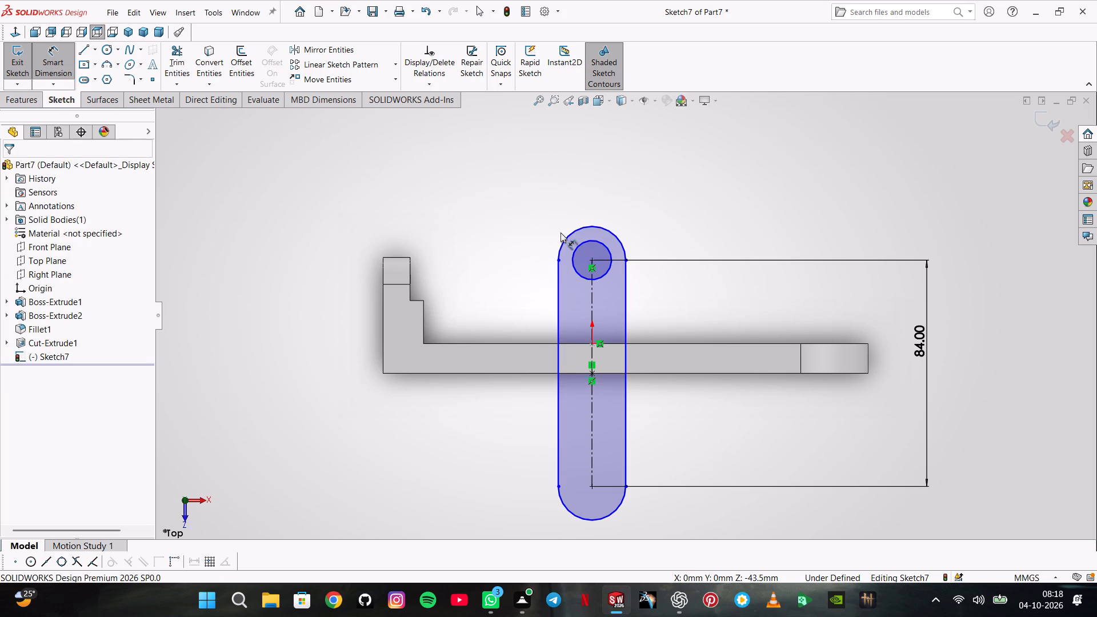
click(568, 234)
click(500, 201)
text(37/2)
key(Return)
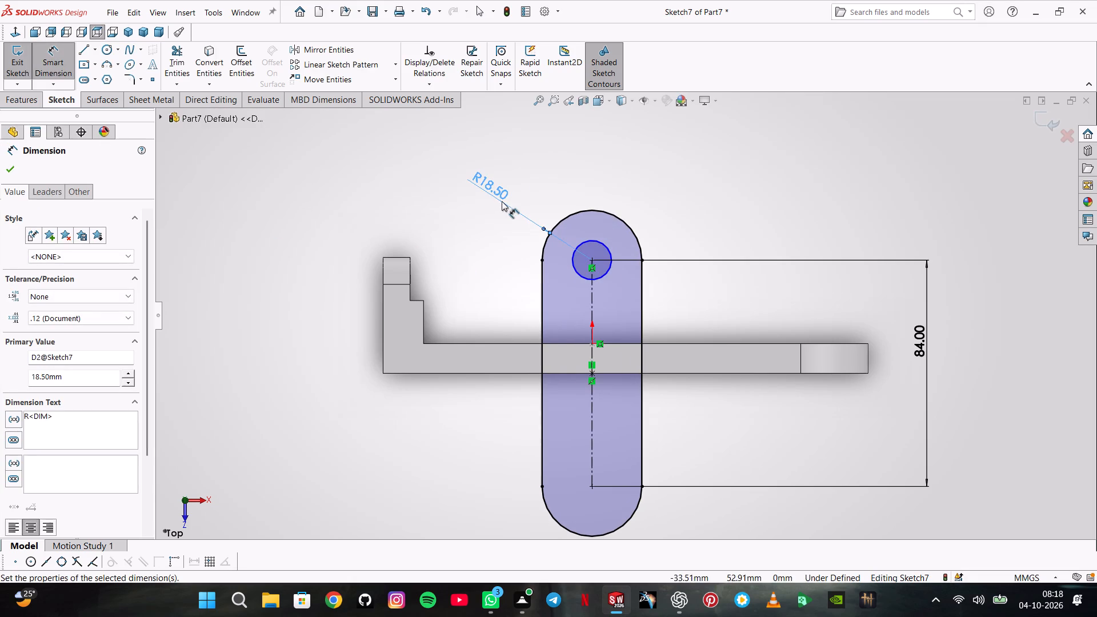
Dimension the circle inside the slot's upper end with a diameter of 22 mm.
click(580, 244)
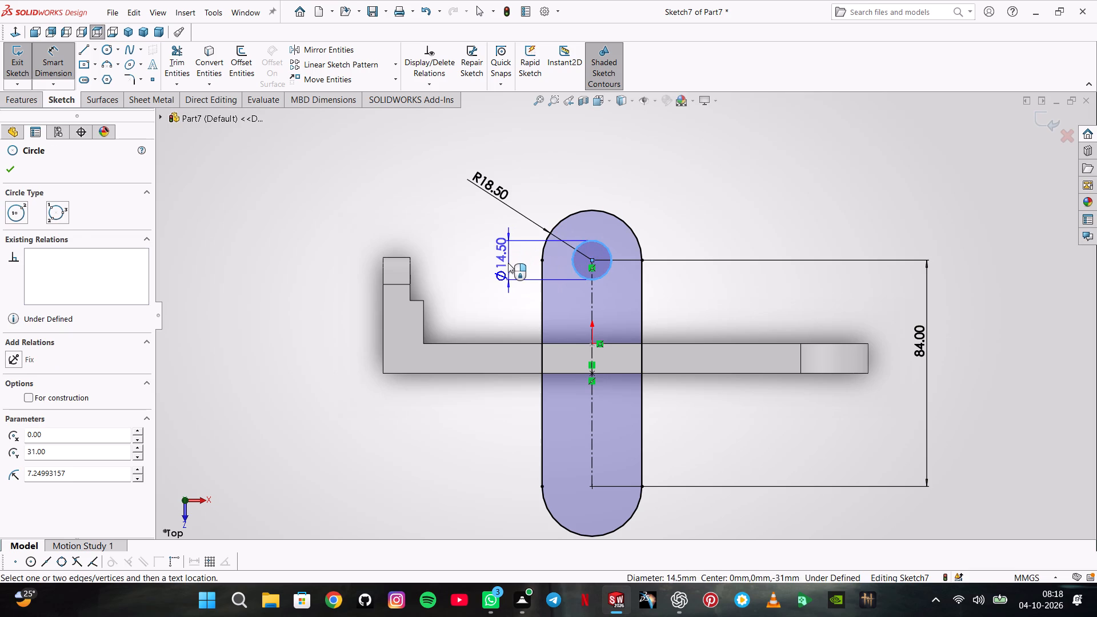
click(508, 263)
text(22)
key(Return)
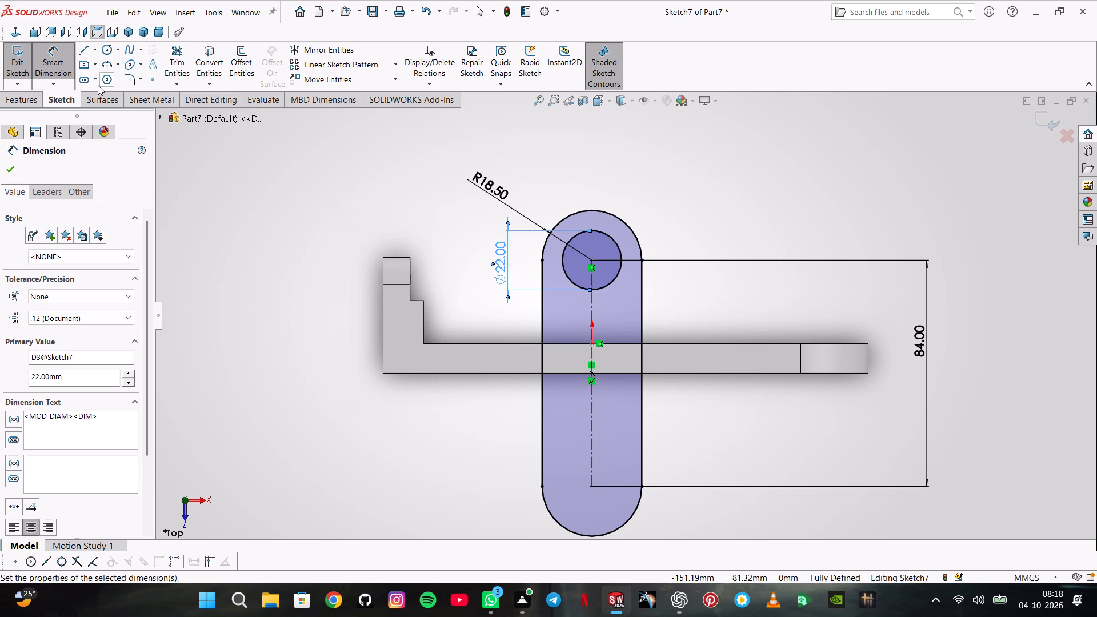
Sketch a center rectangle about 4.6 mm wide and 11 mm high on the slot's centreline, overlapping the circle's lower edge.
click(86, 61)
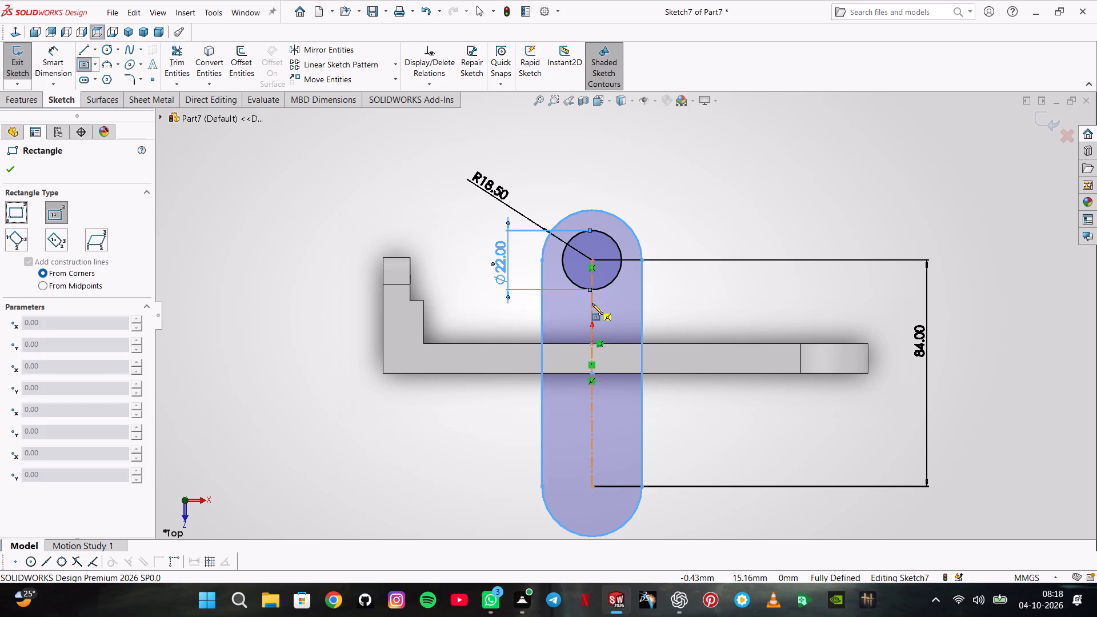
click(591, 298)
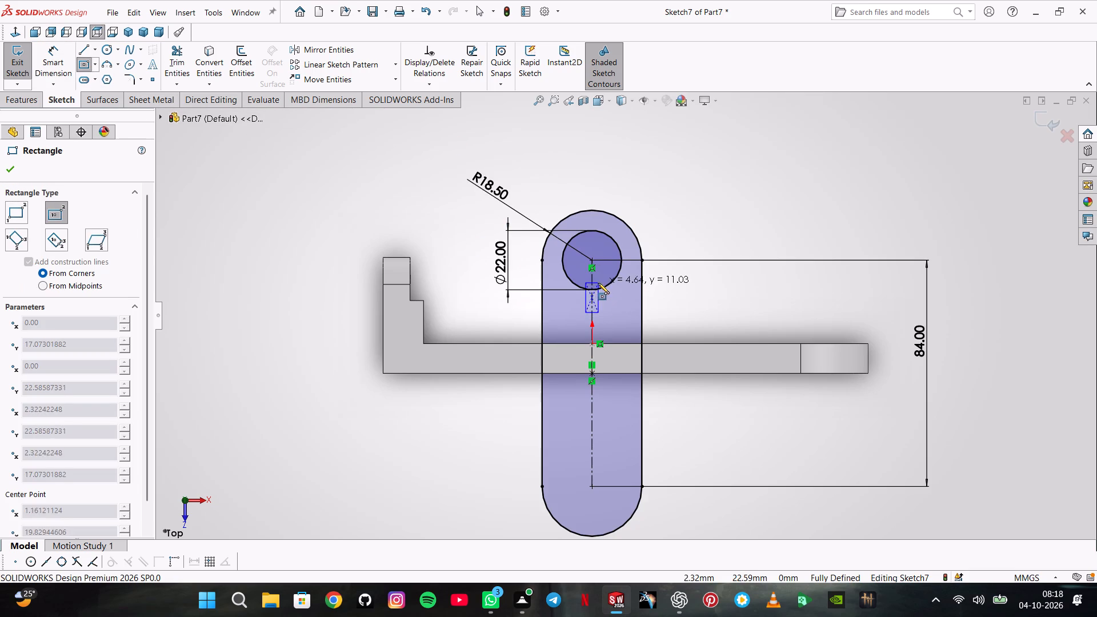
click(598, 283)
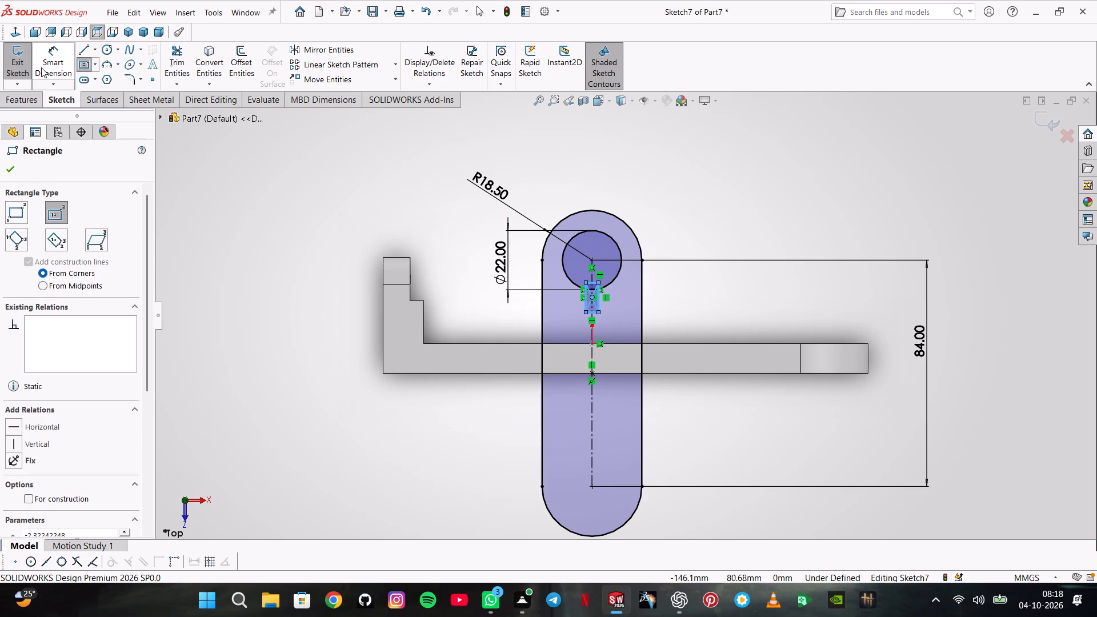
Dimension the small rectangle's bottom edge with a width of 5 mm.
click(42, 67)
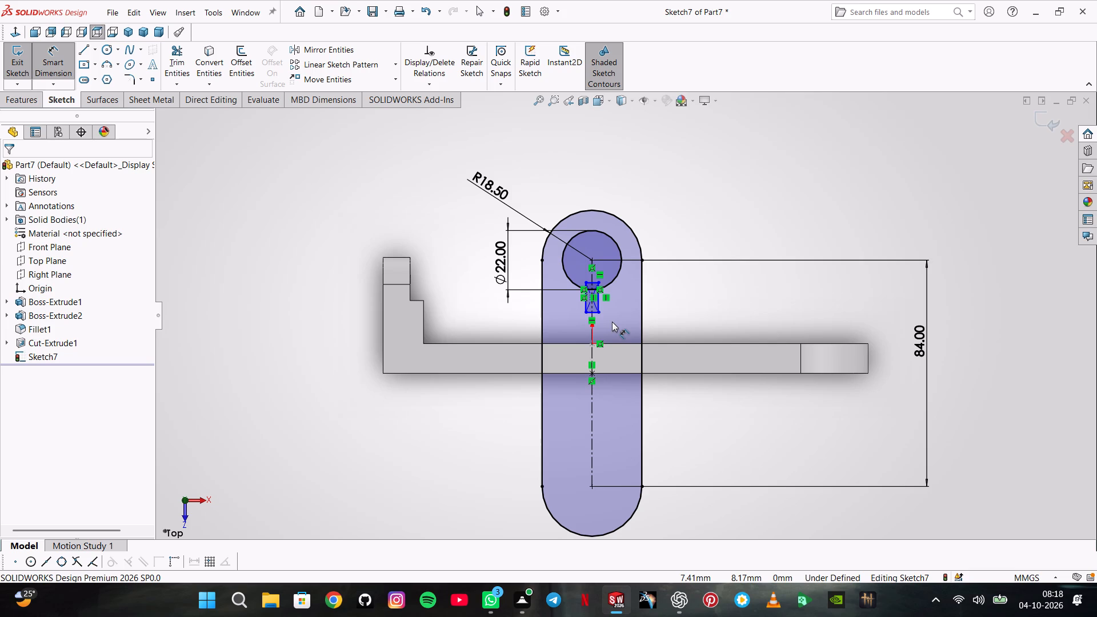
scroll(582, 289, down, 4)
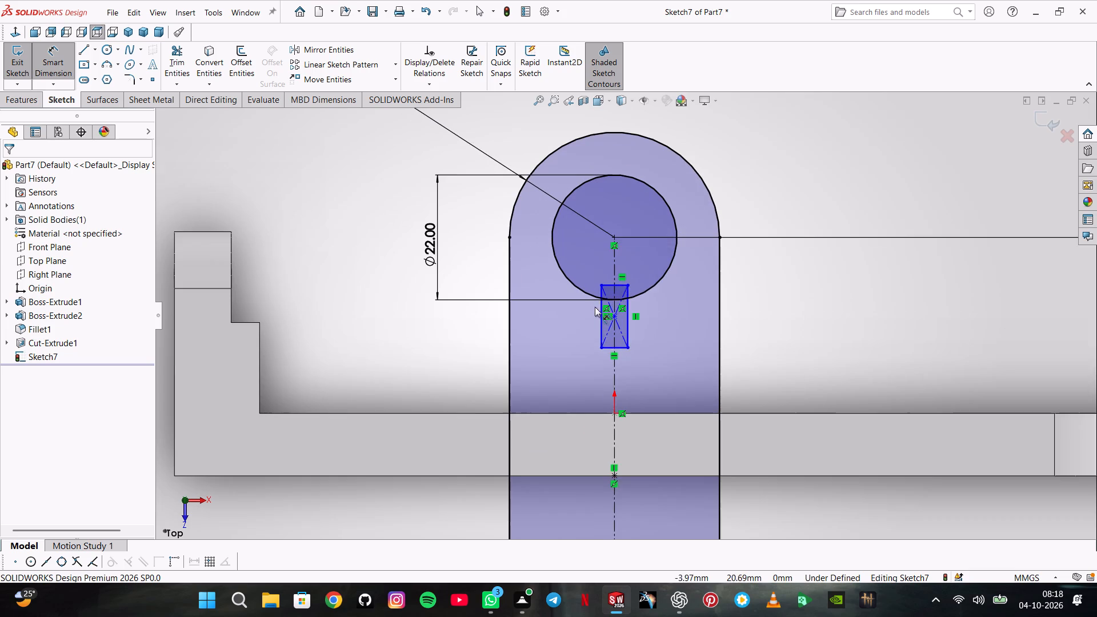
click(619, 345)
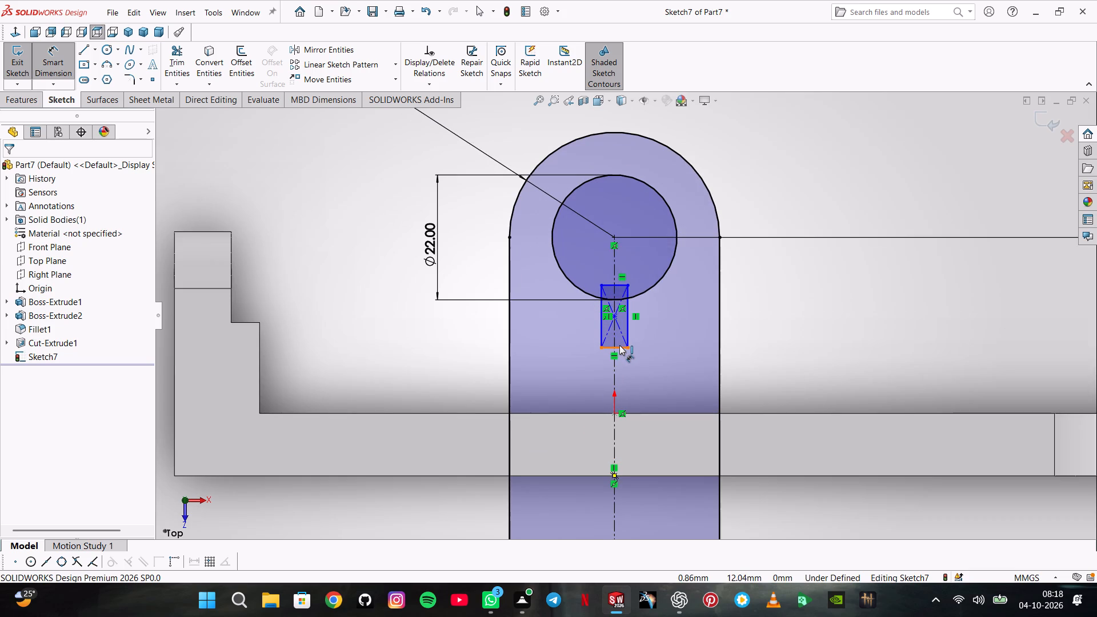
click(619, 381)
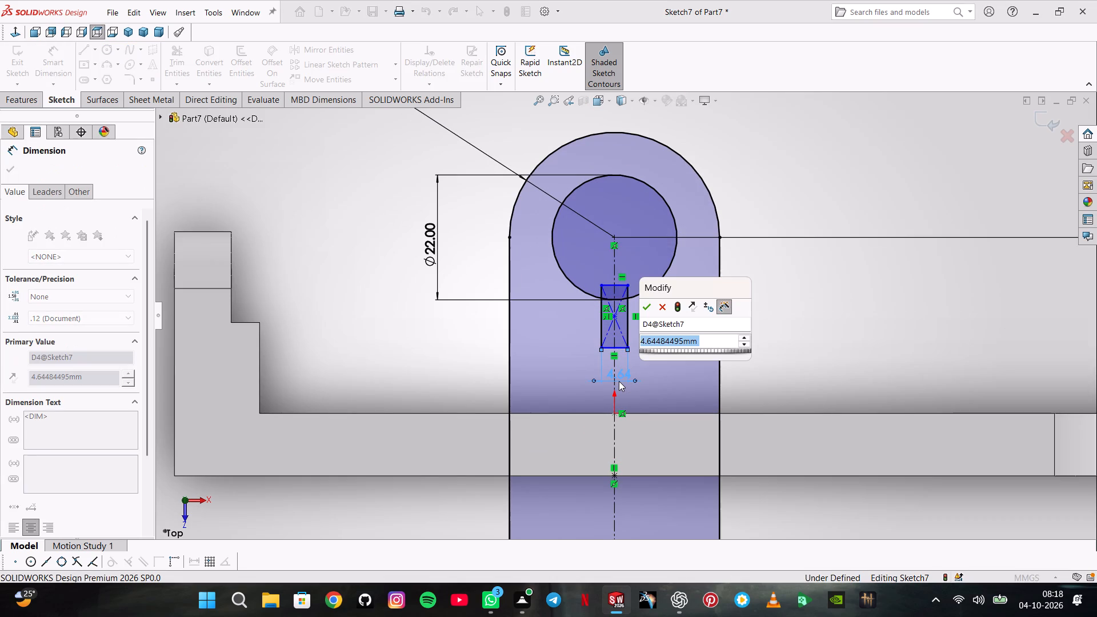
key(5)
key(Return)
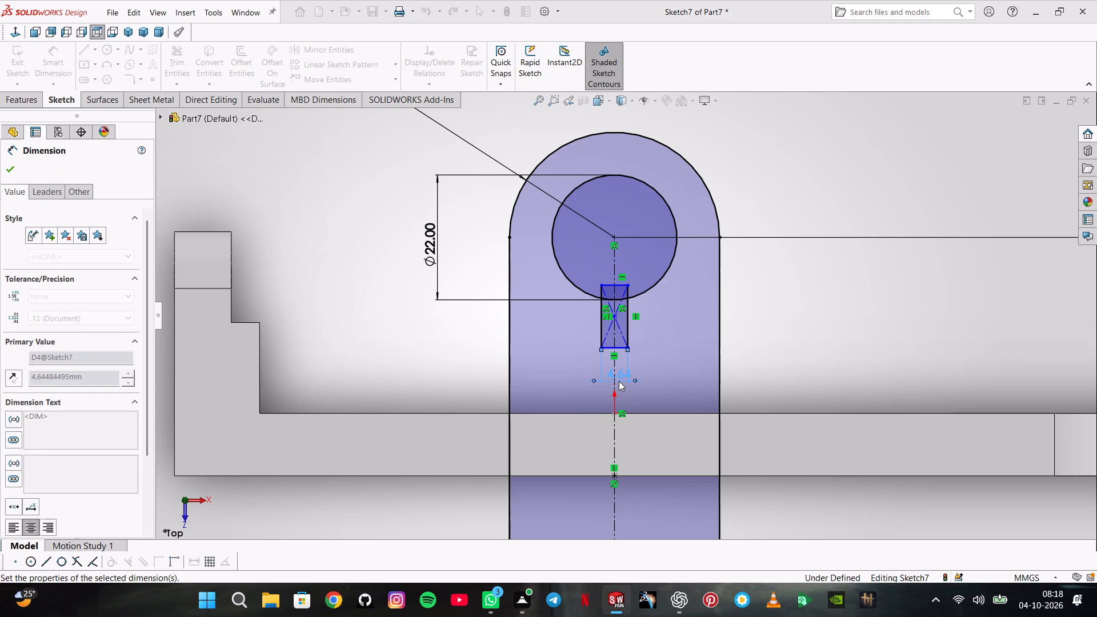
click(629, 348)
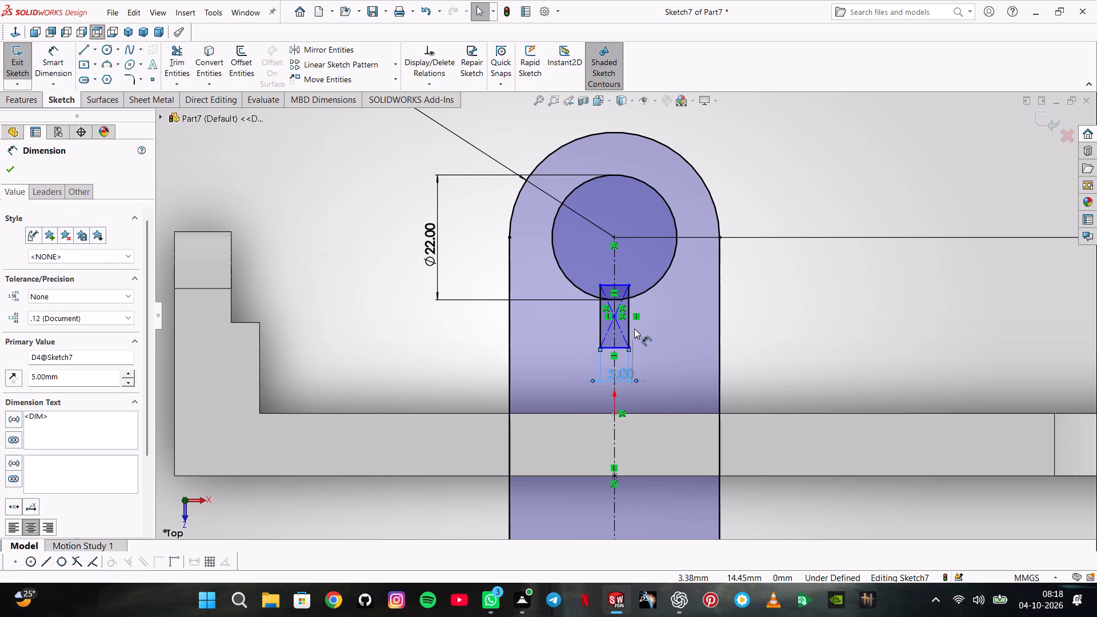
Dimension the distance from the circle's centre to the small rectangle's bottom edge as 17 mm (6+22/2).
click(635, 297)
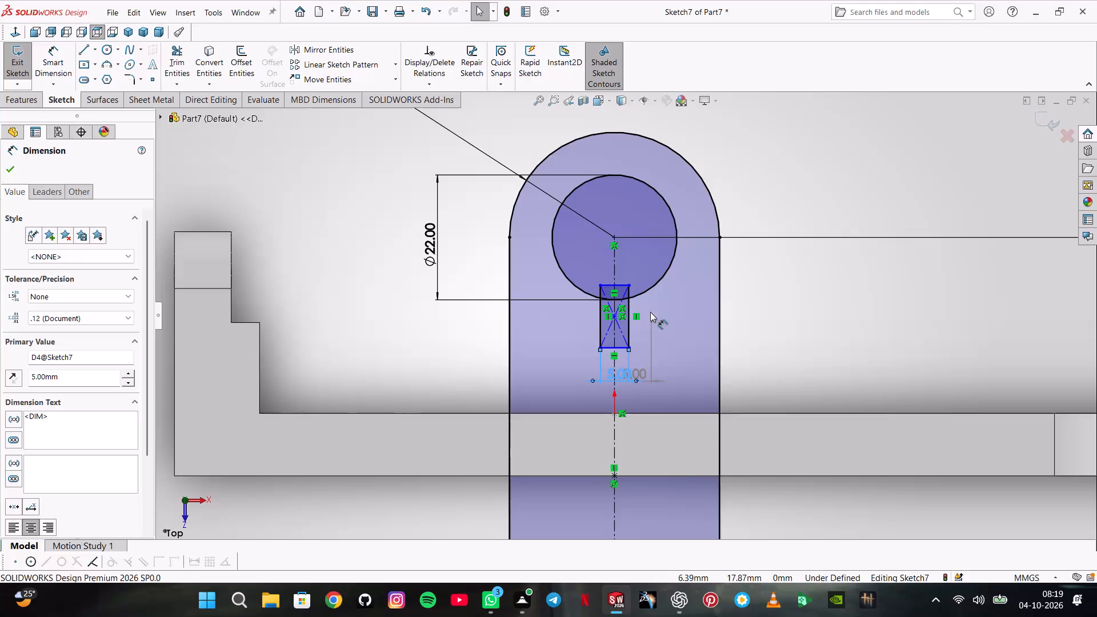
key(Escape)
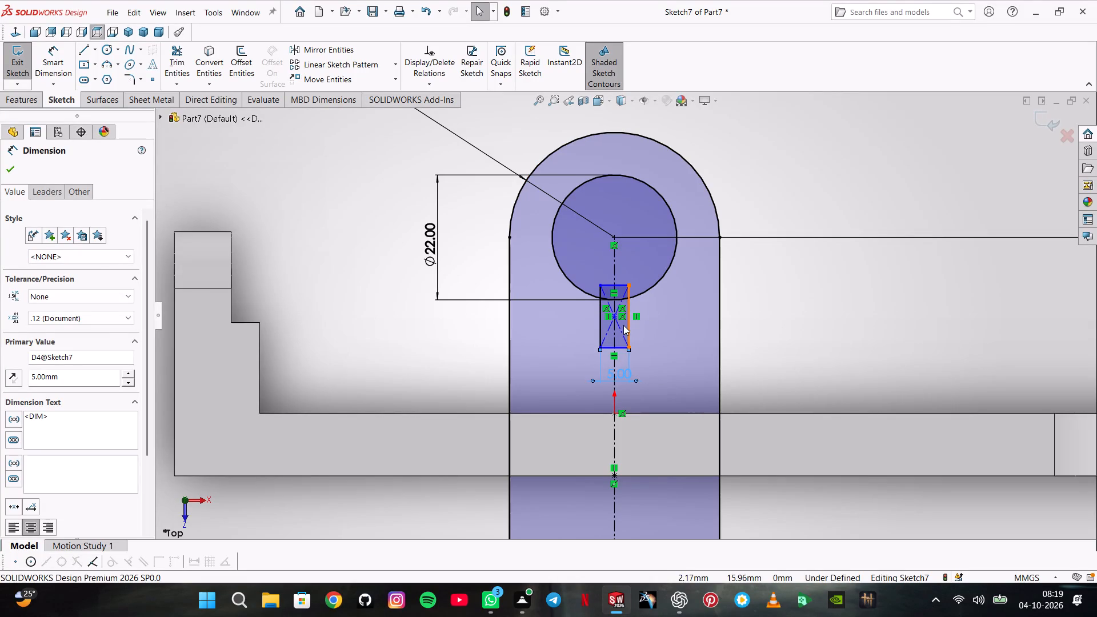
key(Escape)
click(48, 63)
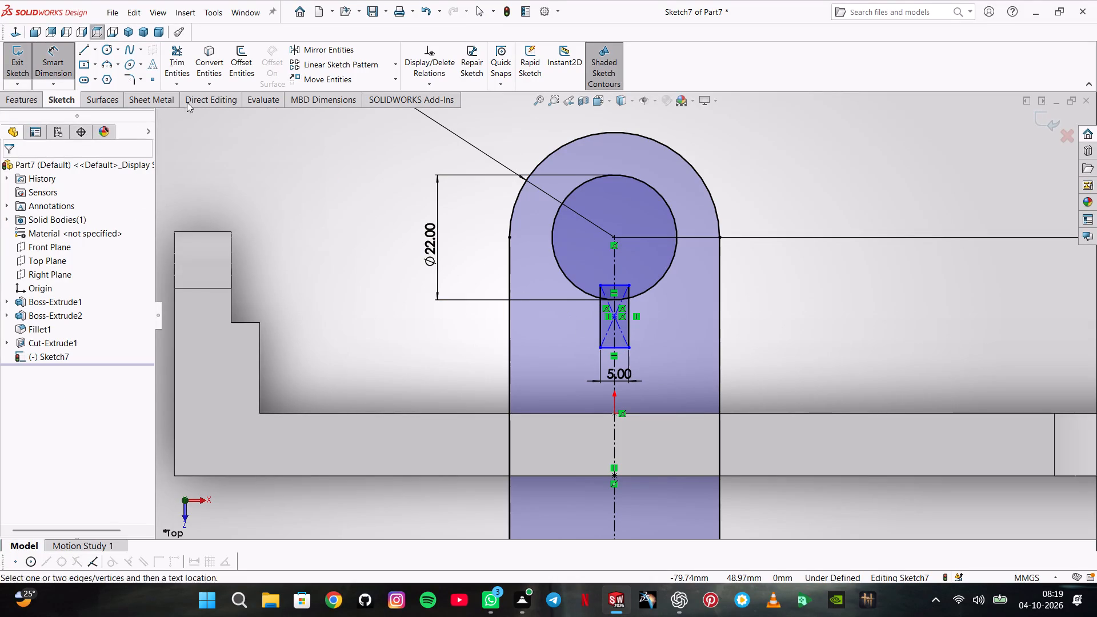
click(584, 291)
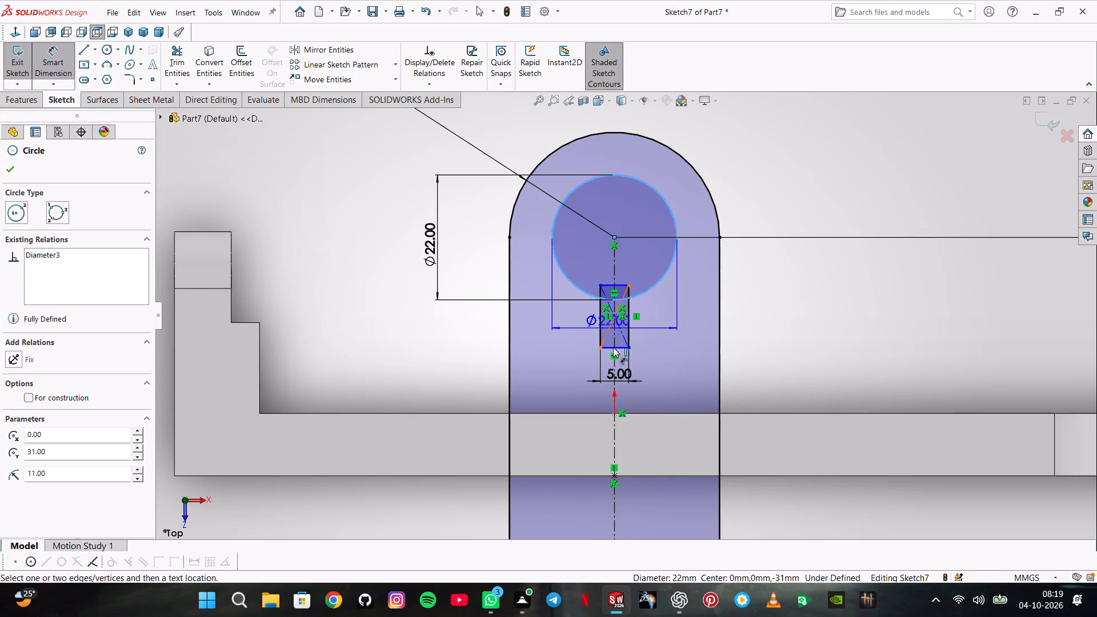
click(621, 349)
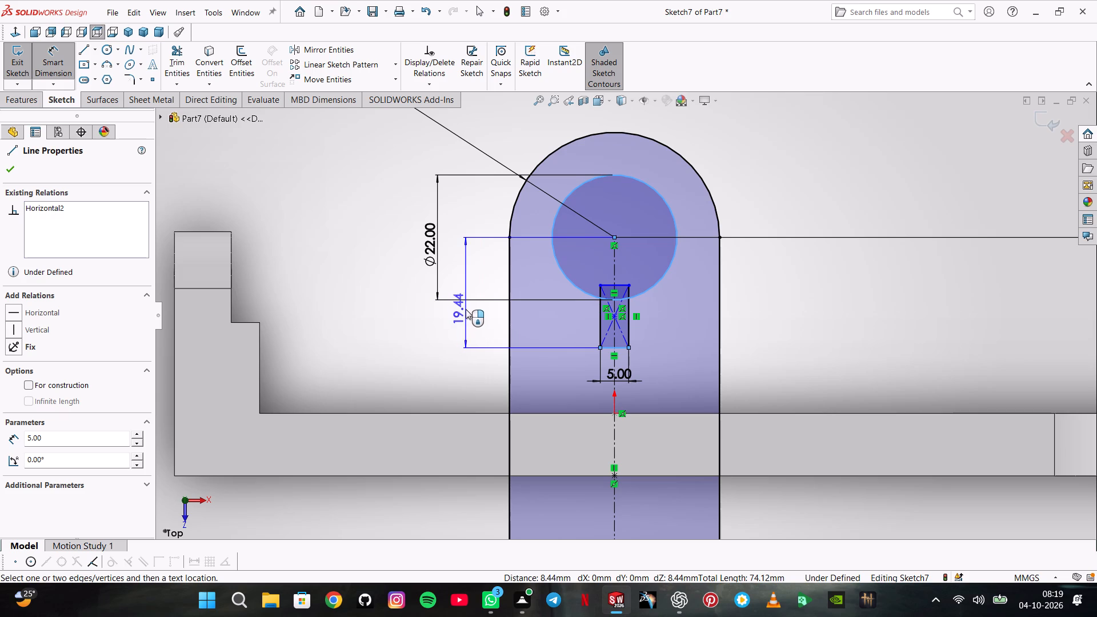
click(466, 309)
text(6+)
text(22/2)
key(Return)
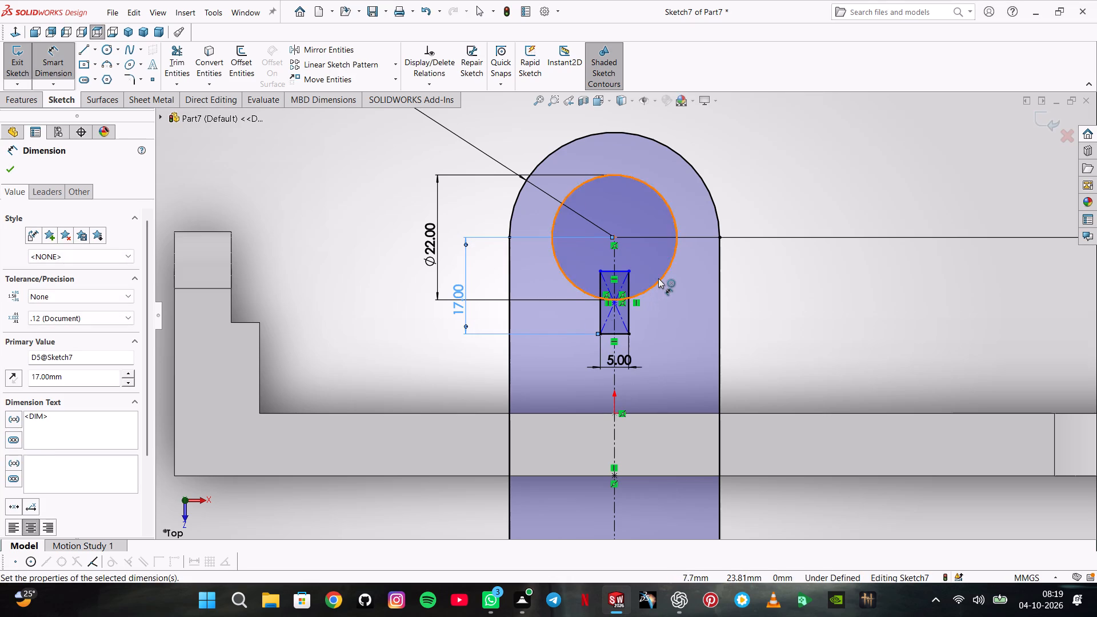
Trim away the small rectangle's top edge, side segments and construction diagonals that lie inside the 22 mm circle.
click(167, 63)
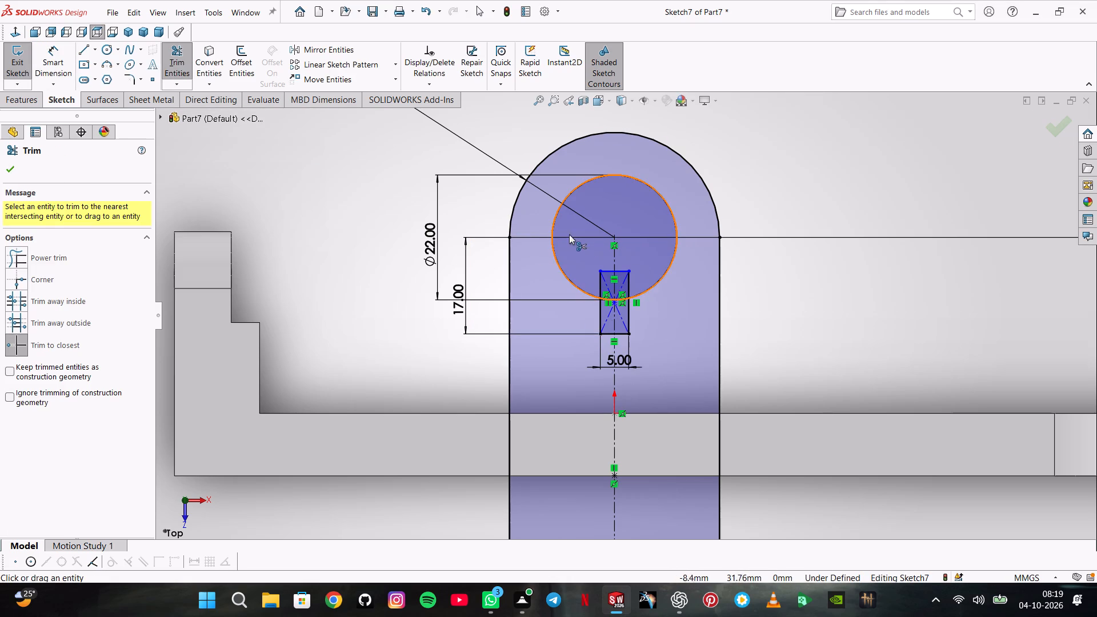
click(611, 267)
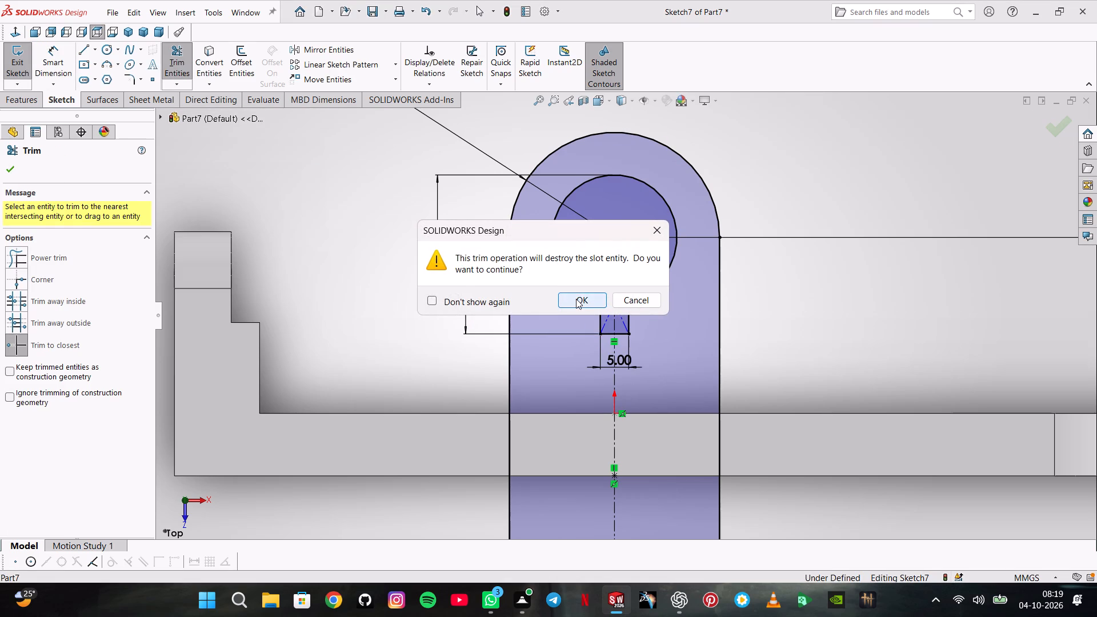
click(639, 303)
click(606, 268)
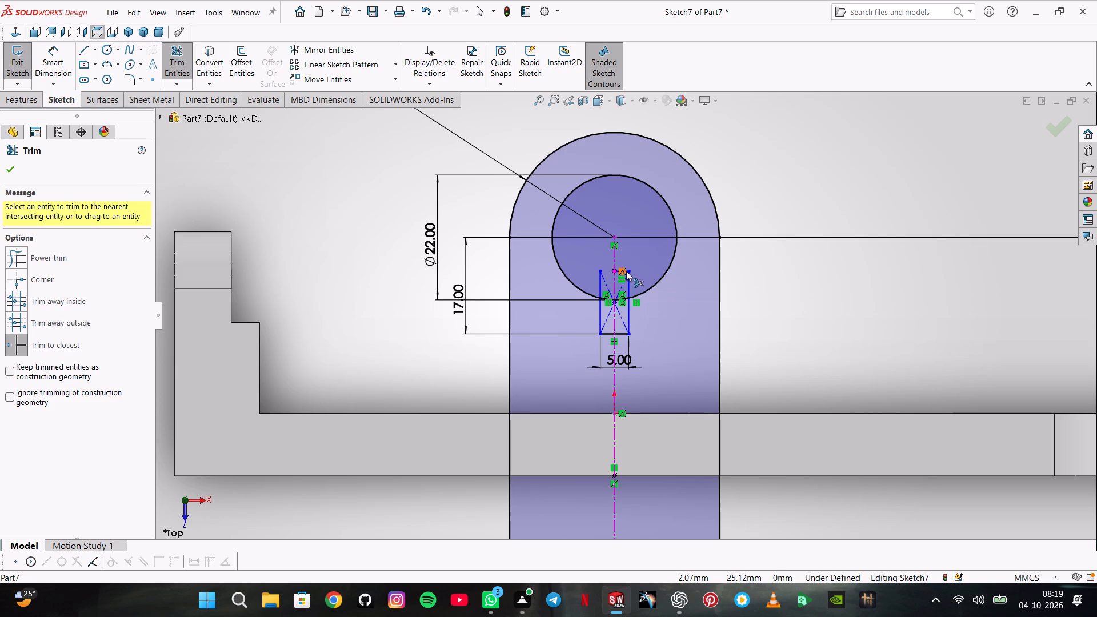
click(626, 271)
click(629, 278)
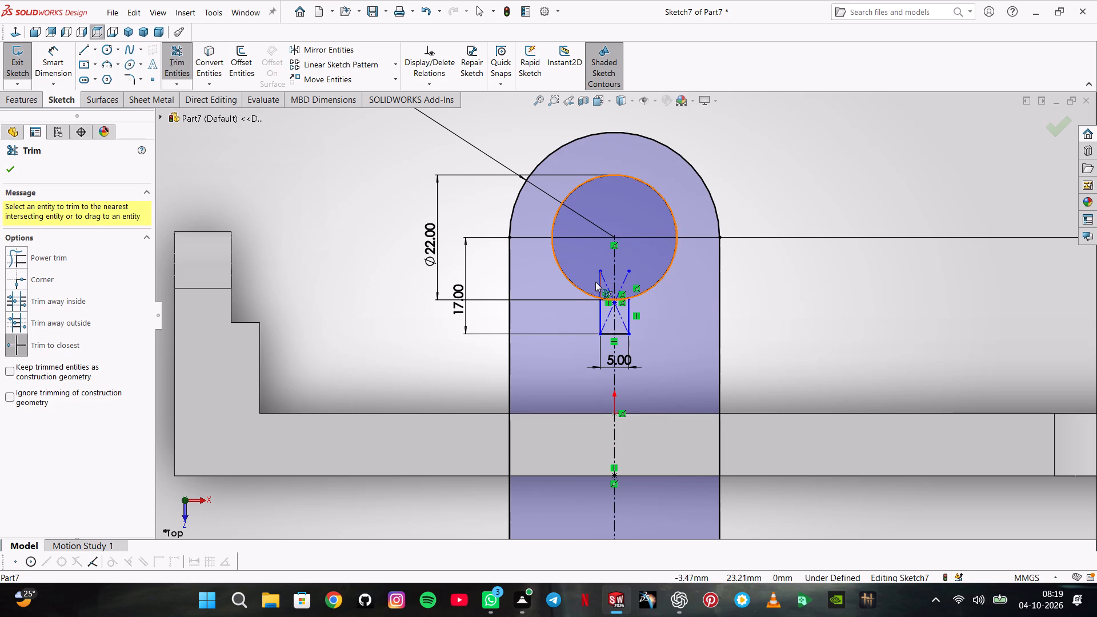
click(595, 282)
click(602, 279)
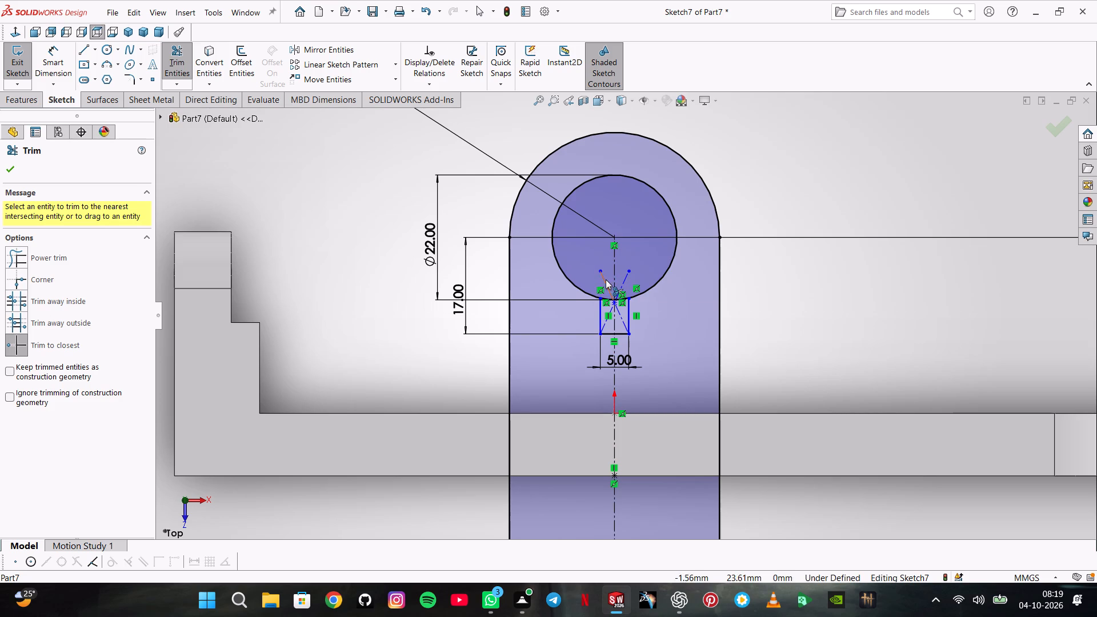
click(606, 279)
click(624, 280)
scroll(621, 289, down, 3)
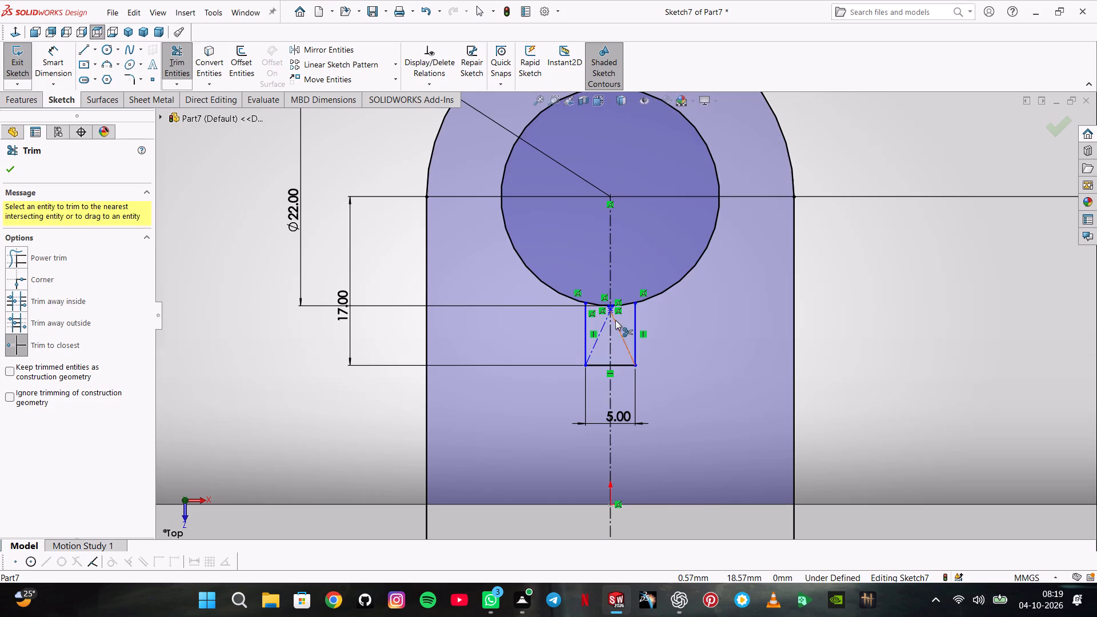
Trim the circle's lower arc between the two sides of the small rectangle to open the keyway into the bore.
click(625, 304)
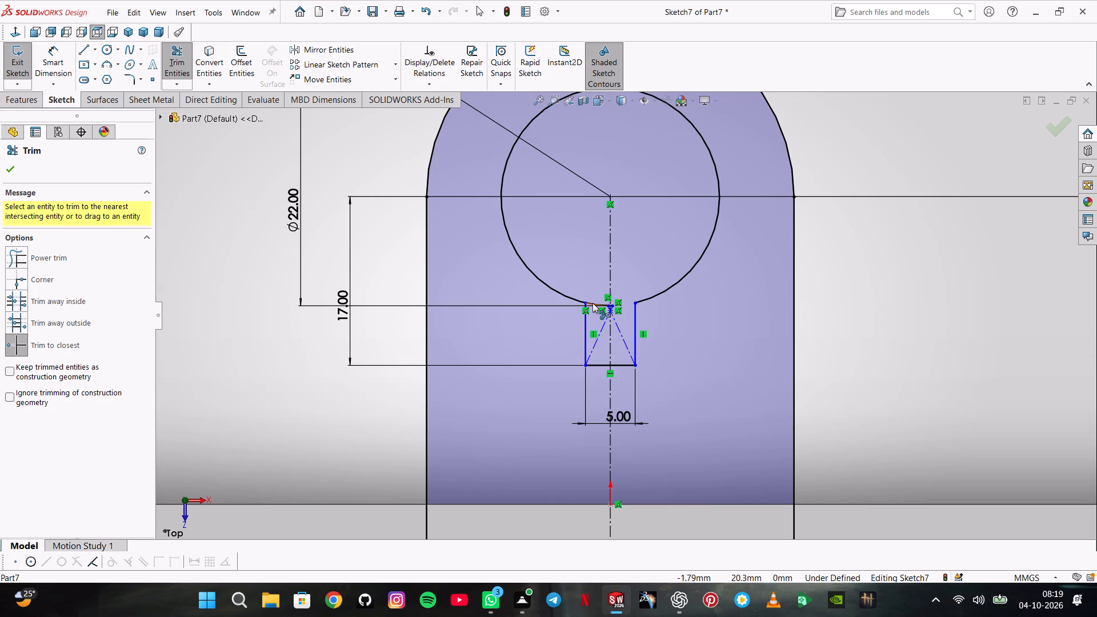
click(592, 302)
scroll(608, 301, down, 8)
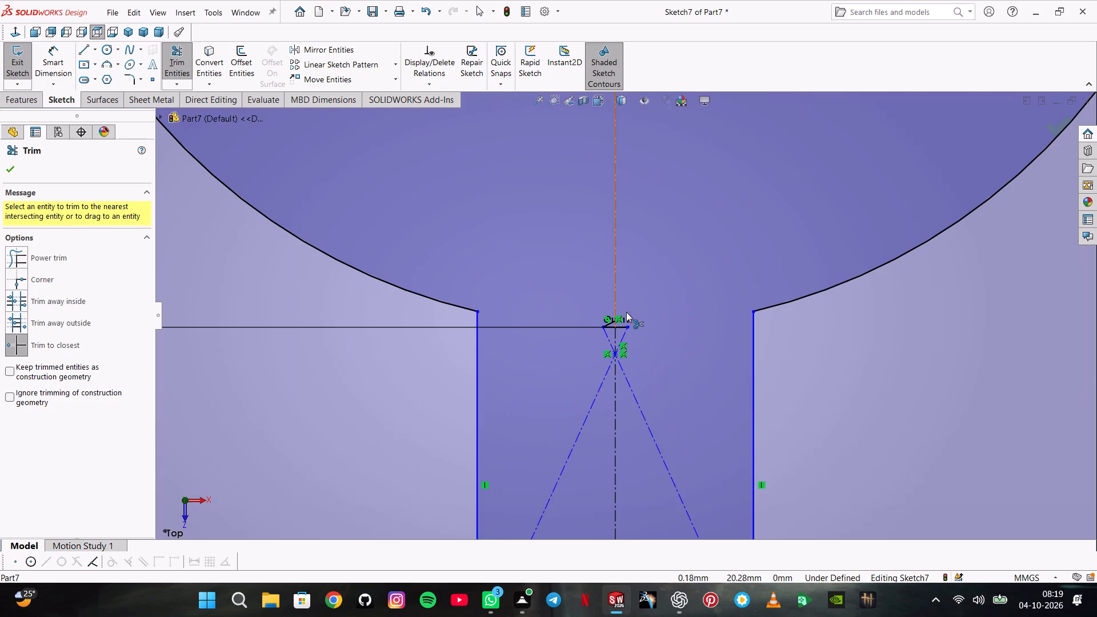
Sketch a line about 32 mm long from the bore's centre, slanting up and to the right past the slot's end arc.
scroll(628, 336, up, 7)
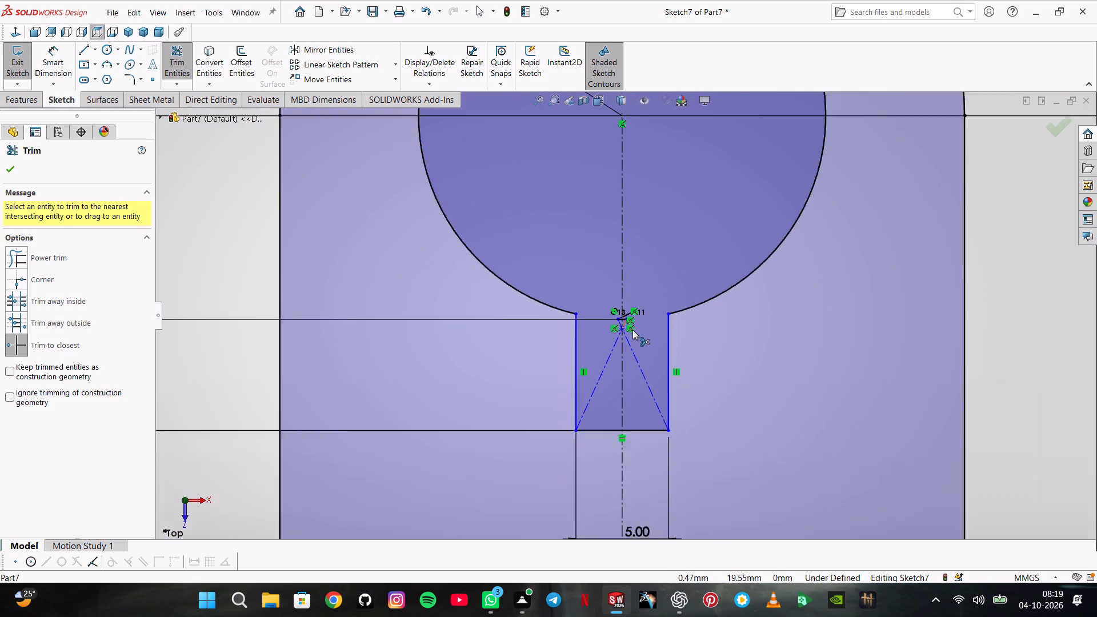
scroll(632, 330, up, 1)
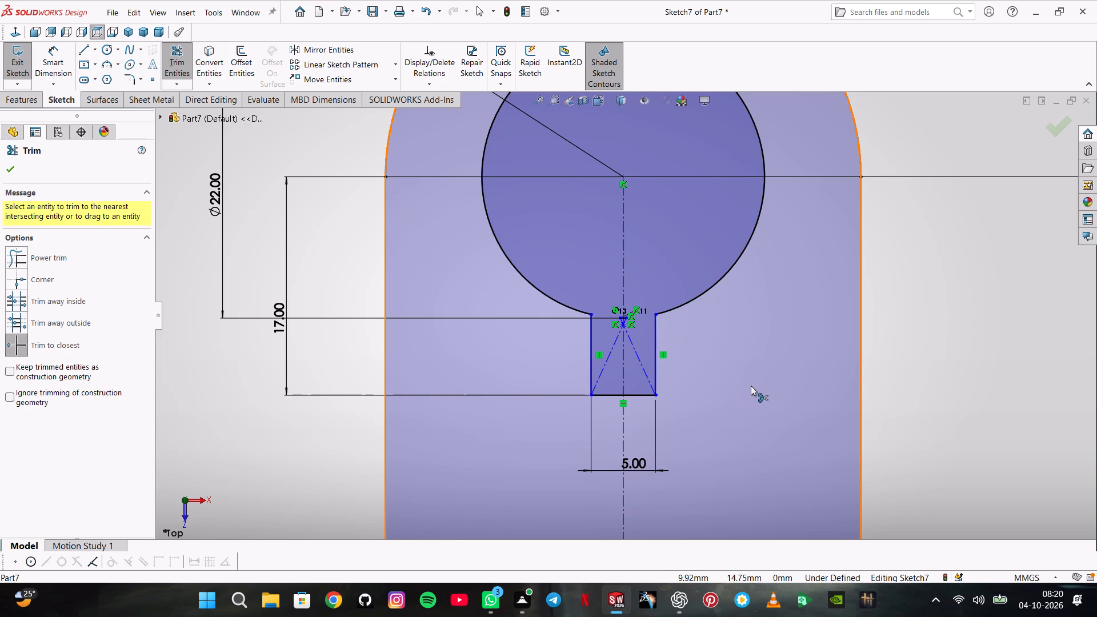
scroll(687, 322, up, 1)
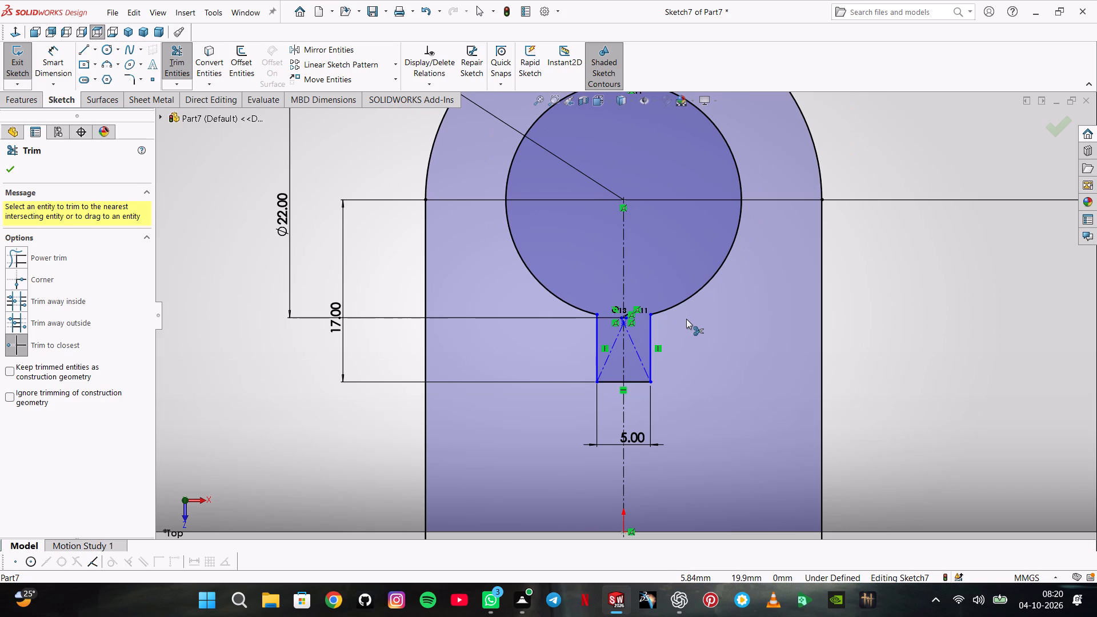
scroll(225, 84, up, 2)
scroll(111, 58, down, 1)
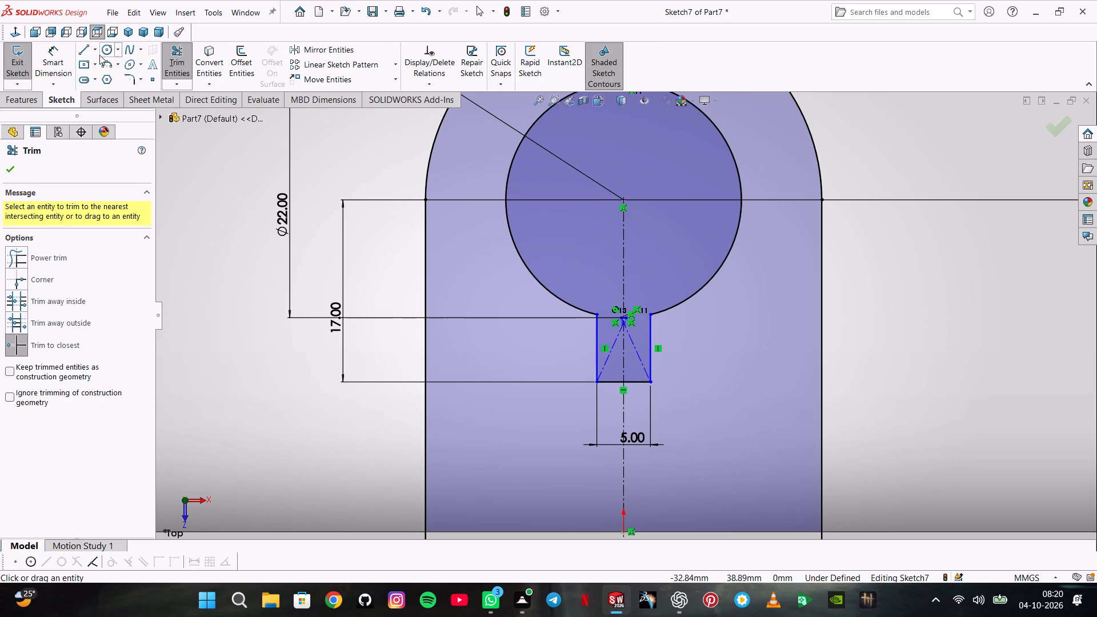
click(86, 47)
scroll(759, 194, up, 2)
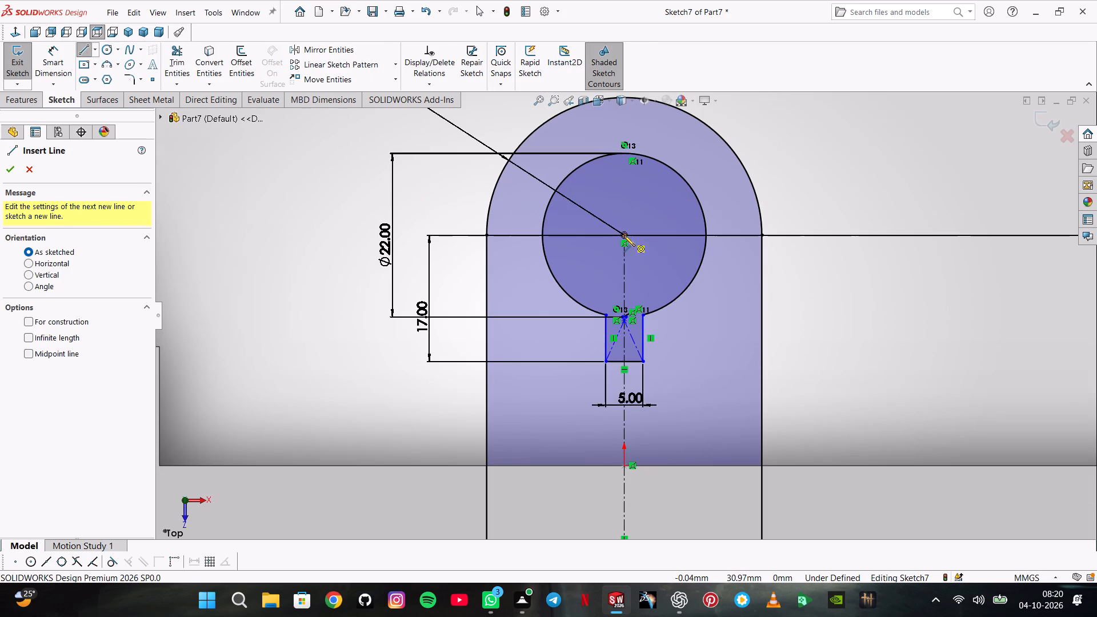
click(624, 235)
scroll(739, 135, up, 2)
click(729, 131)
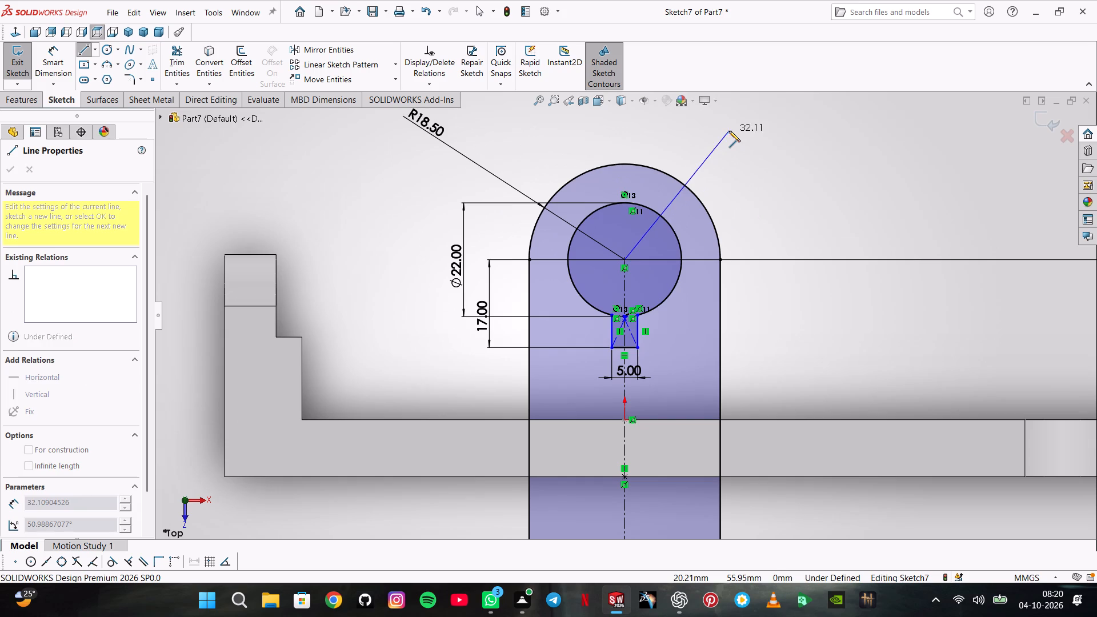
double_click(763, 142)
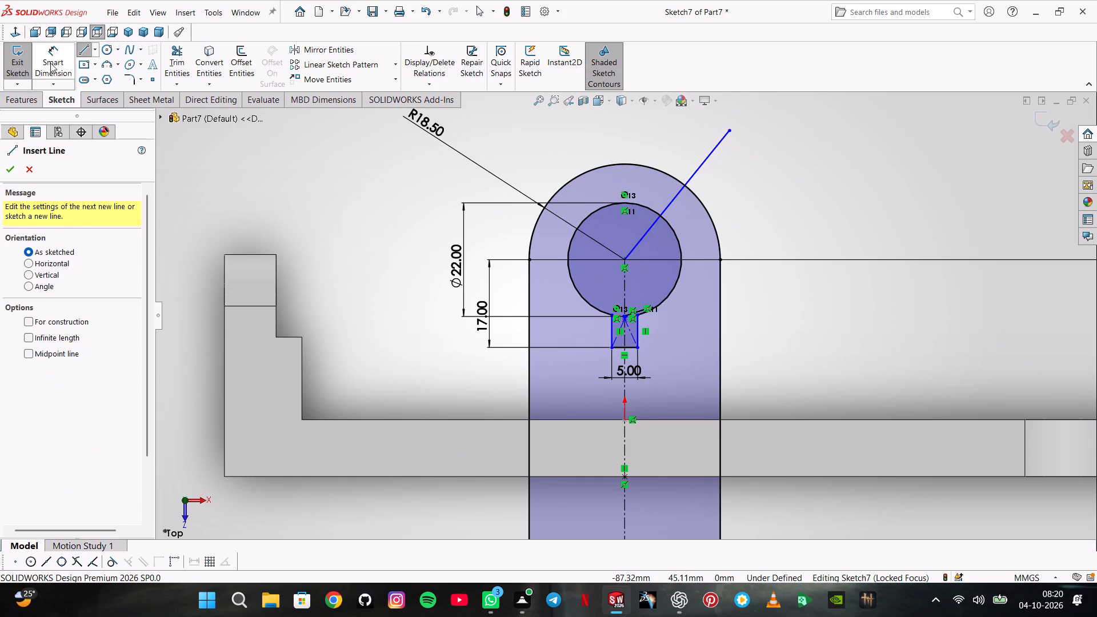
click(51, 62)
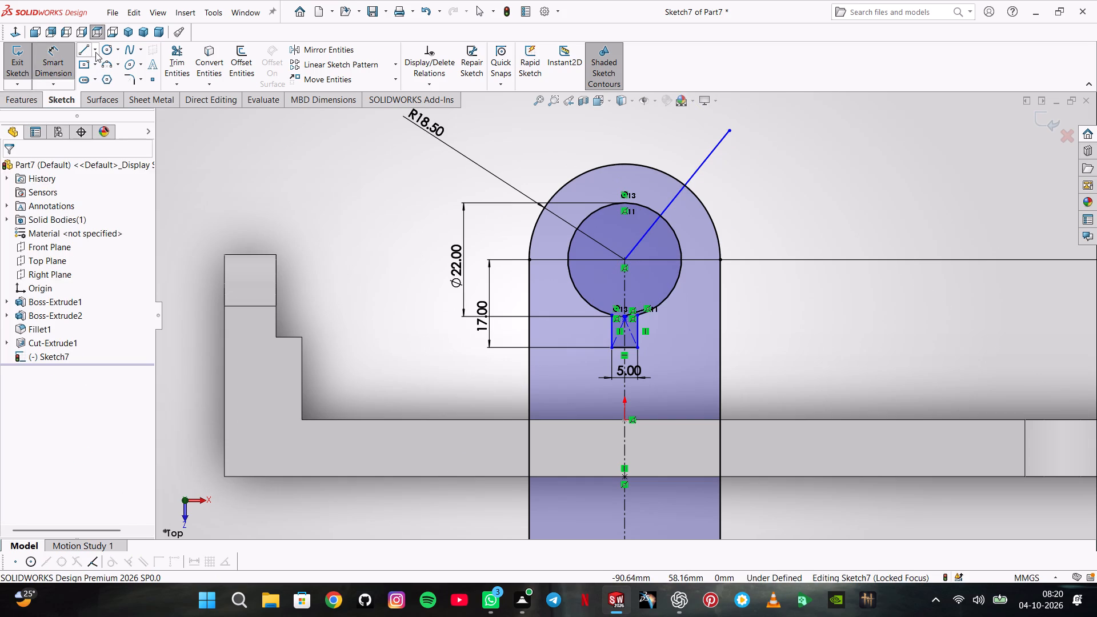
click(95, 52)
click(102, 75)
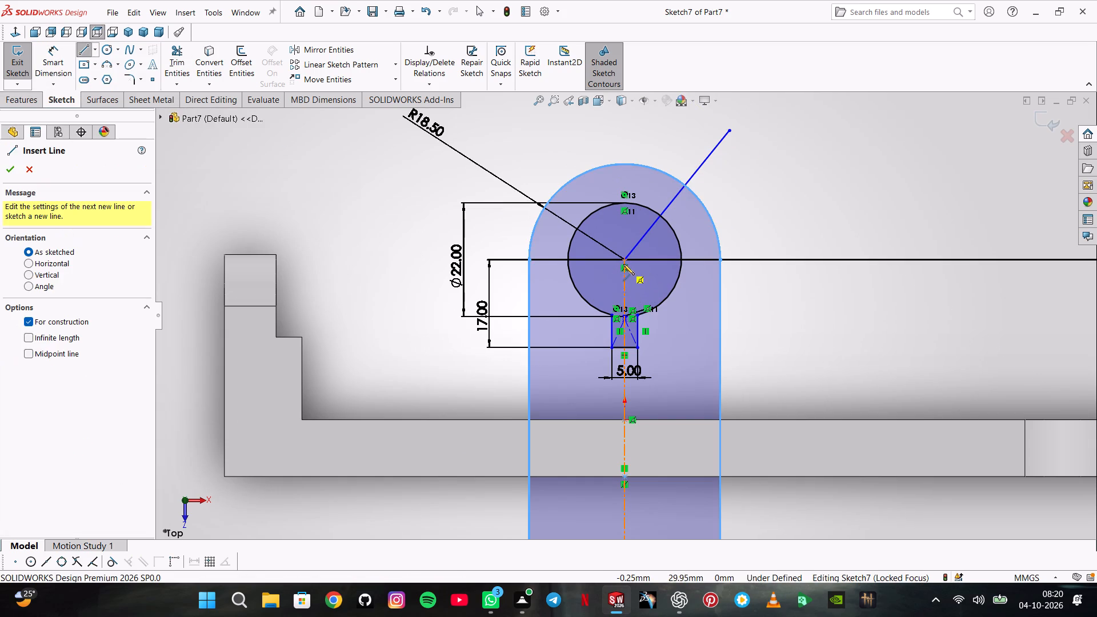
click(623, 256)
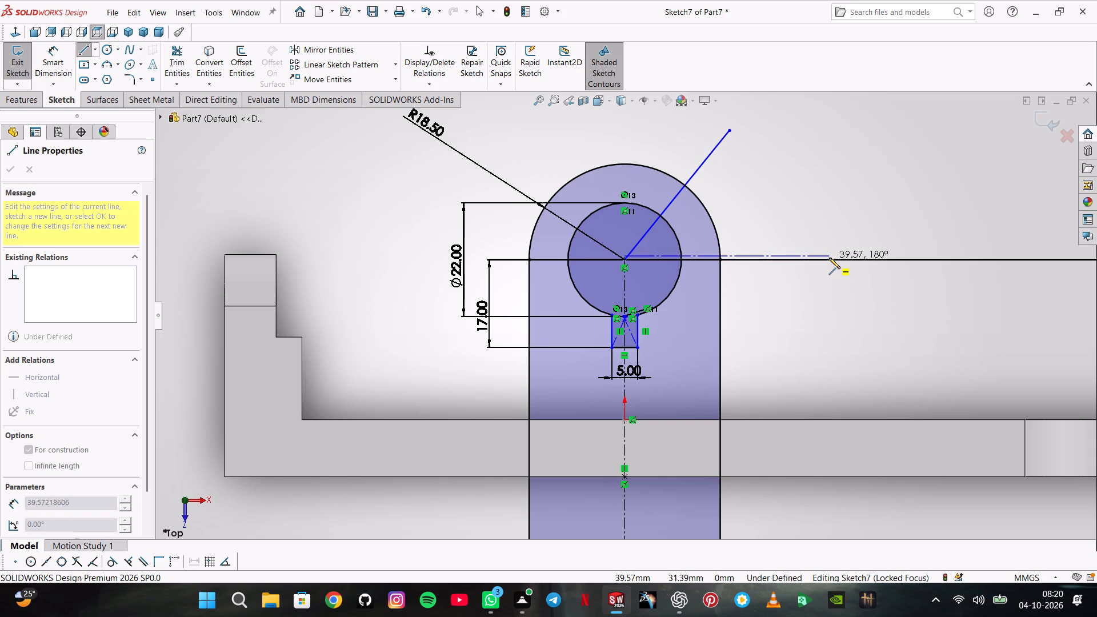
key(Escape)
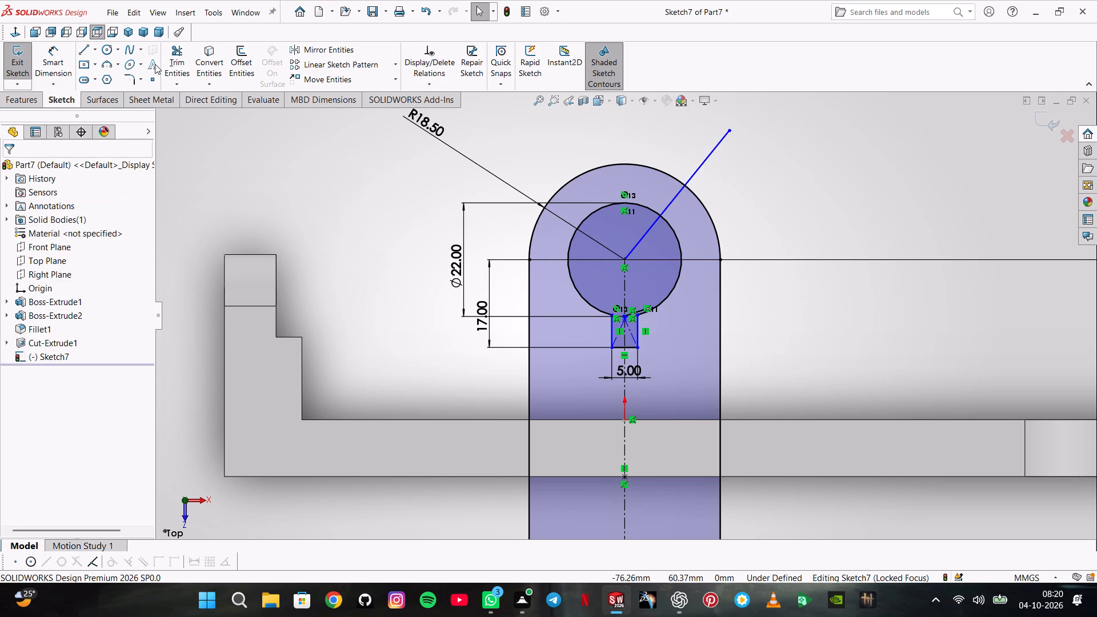
Sketch a horizontal centerline about 43 mm long from the bore's centre, extending right beyond the slot.
click(97, 49)
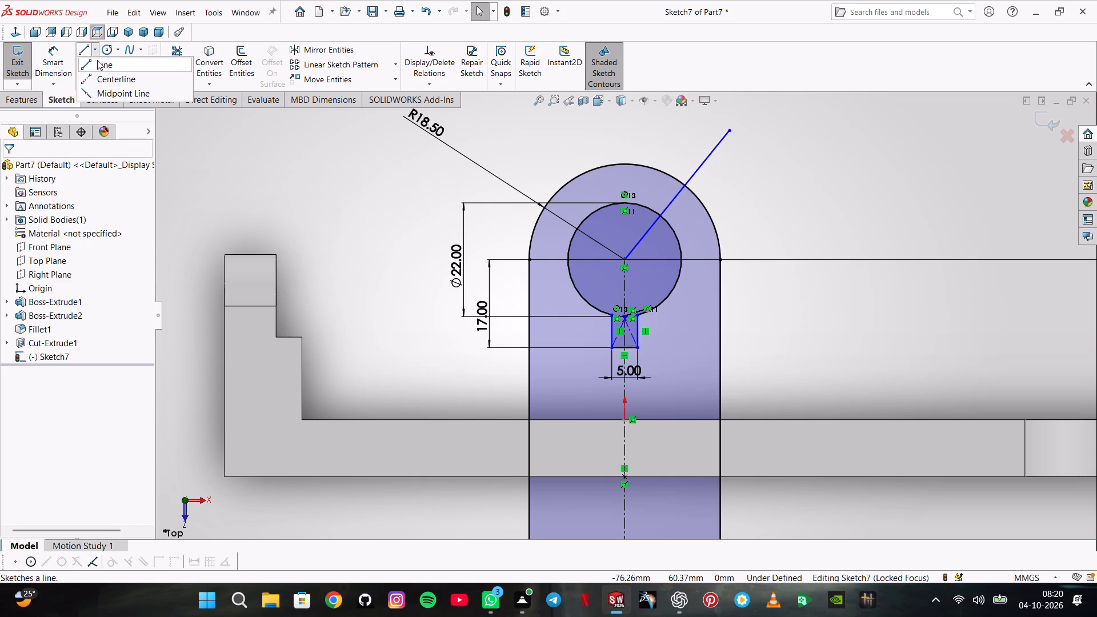
click(104, 75)
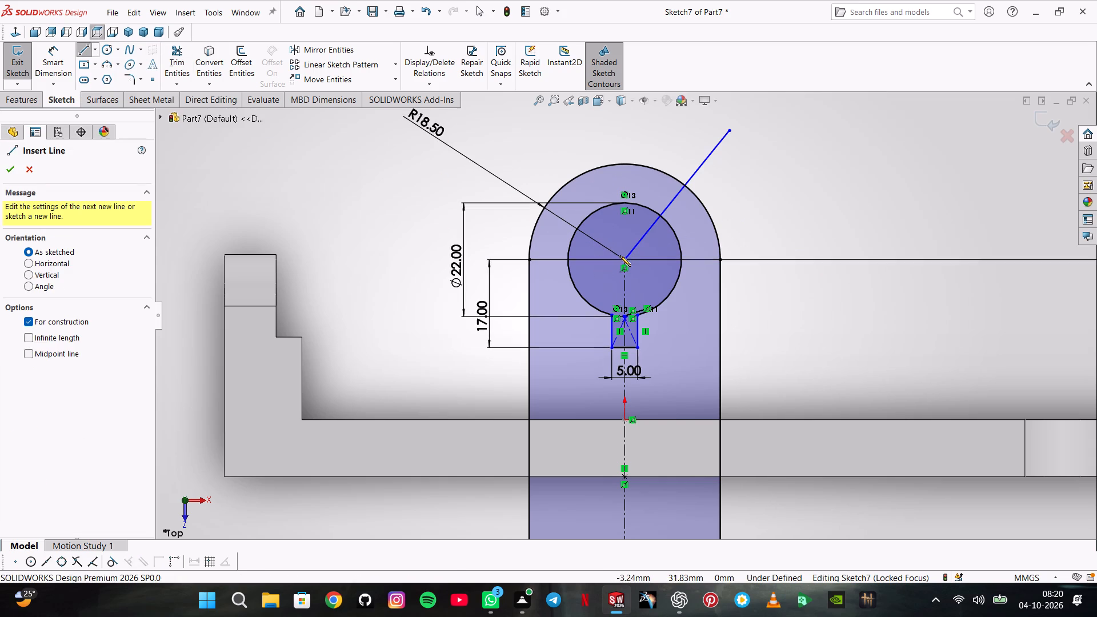
click(622, 259)
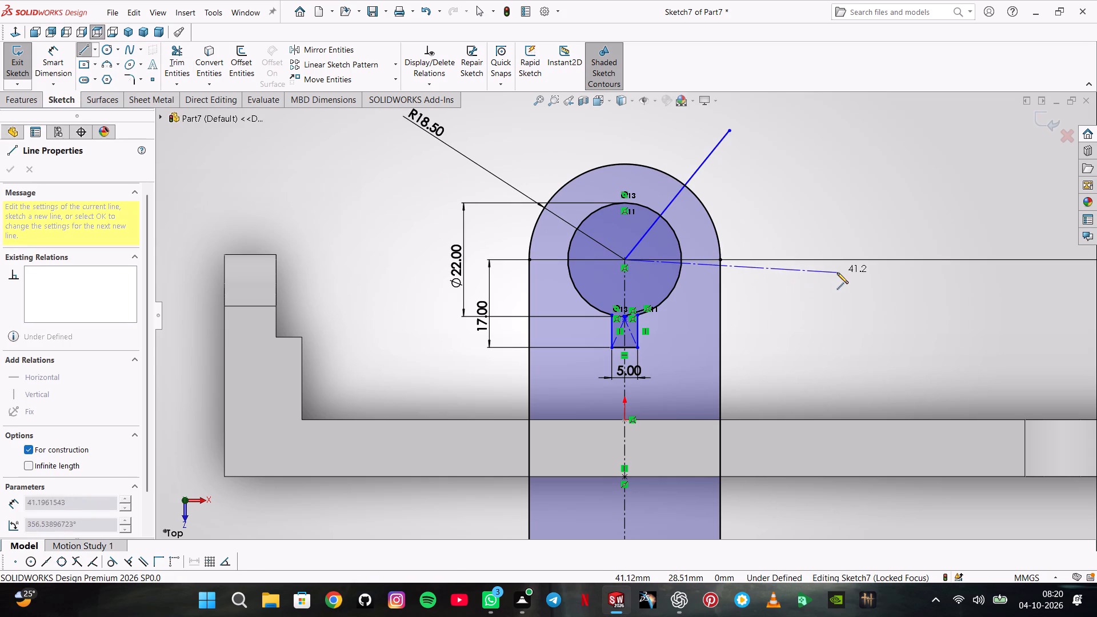
click(849, 261)
double_click(865, 239)
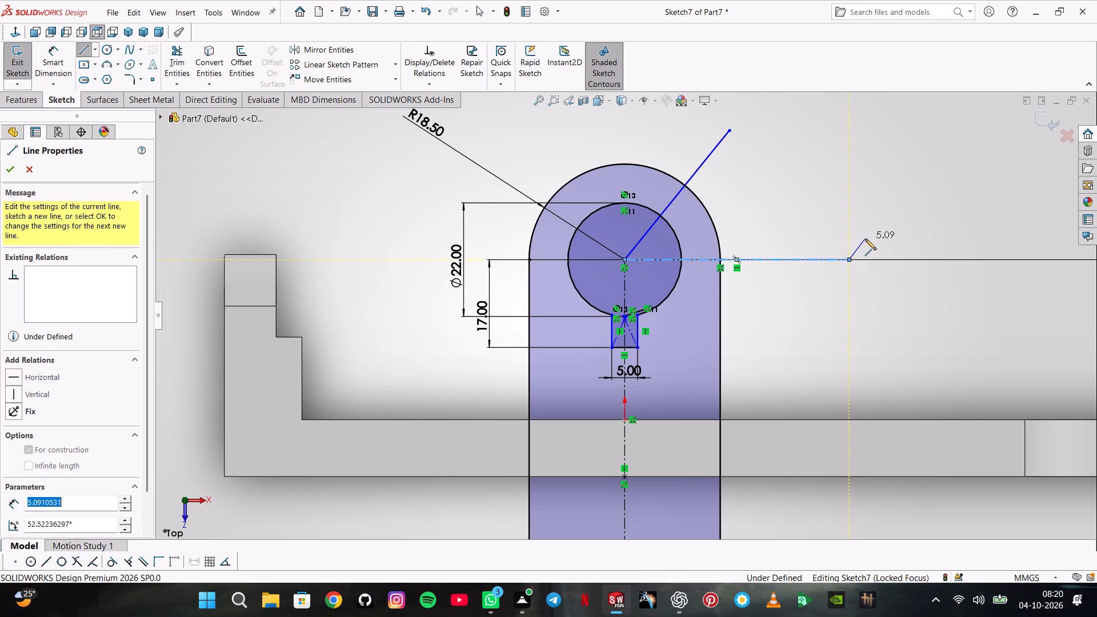
Dimension the angle between the slanted line and the horizontal centerline as 55 degrees.
click(60, 50)
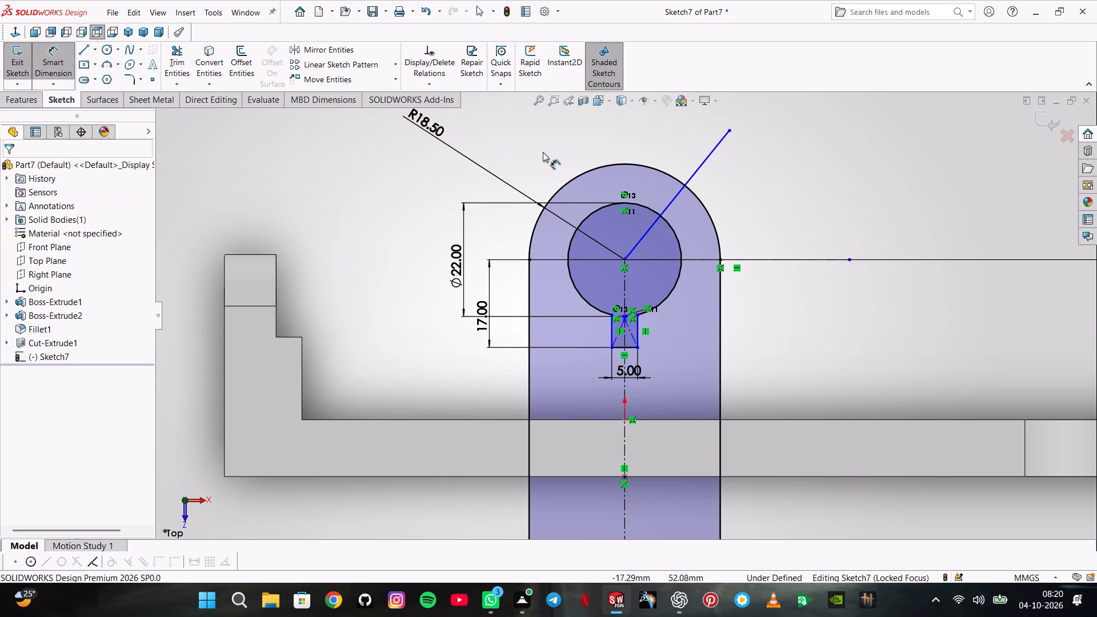
click(706, 155)
click(711, 158)
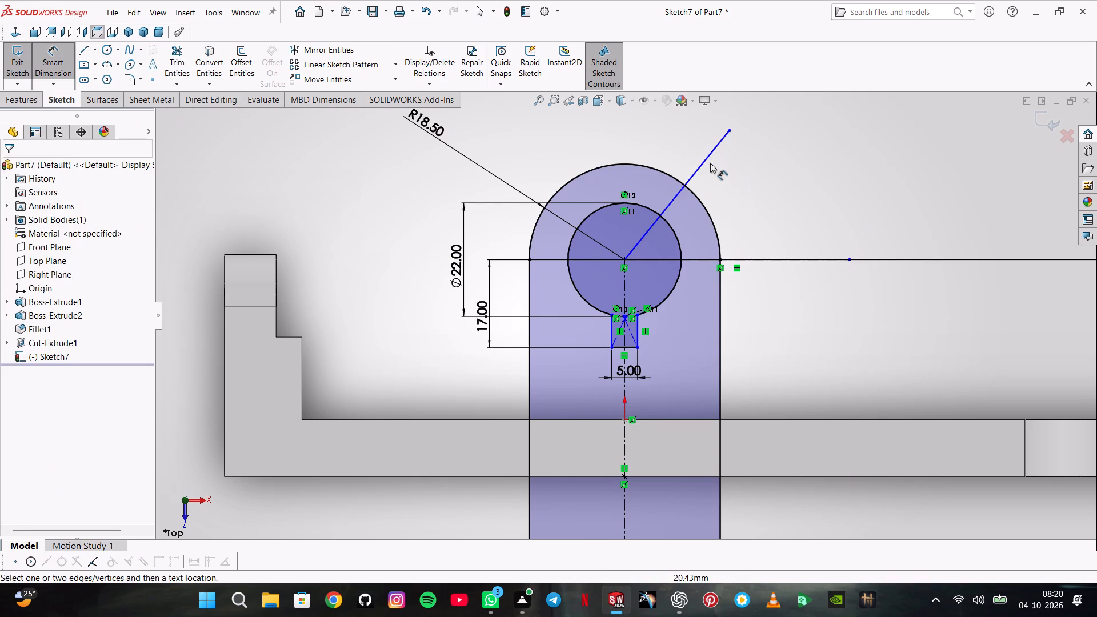
click(707, 154)
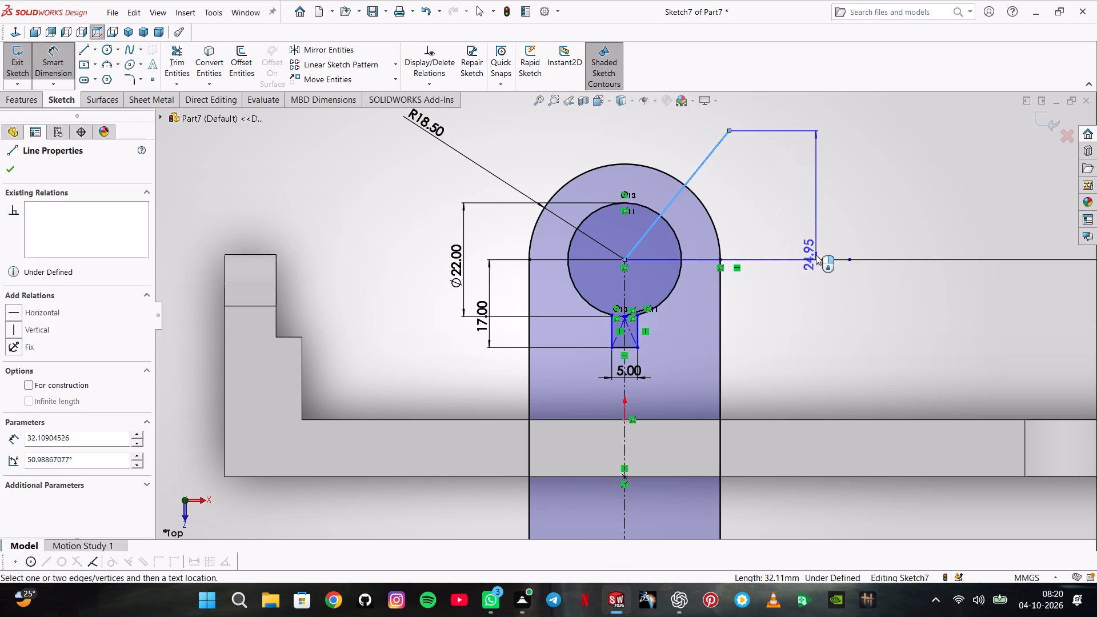
click(818, 261)
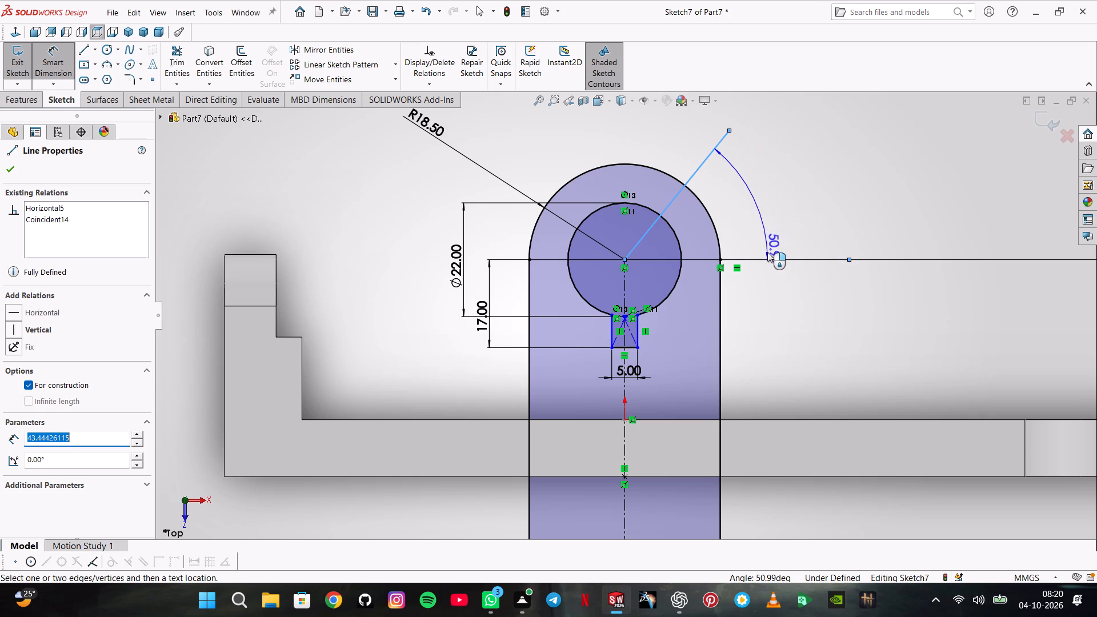
click(767, 252)
text(55)
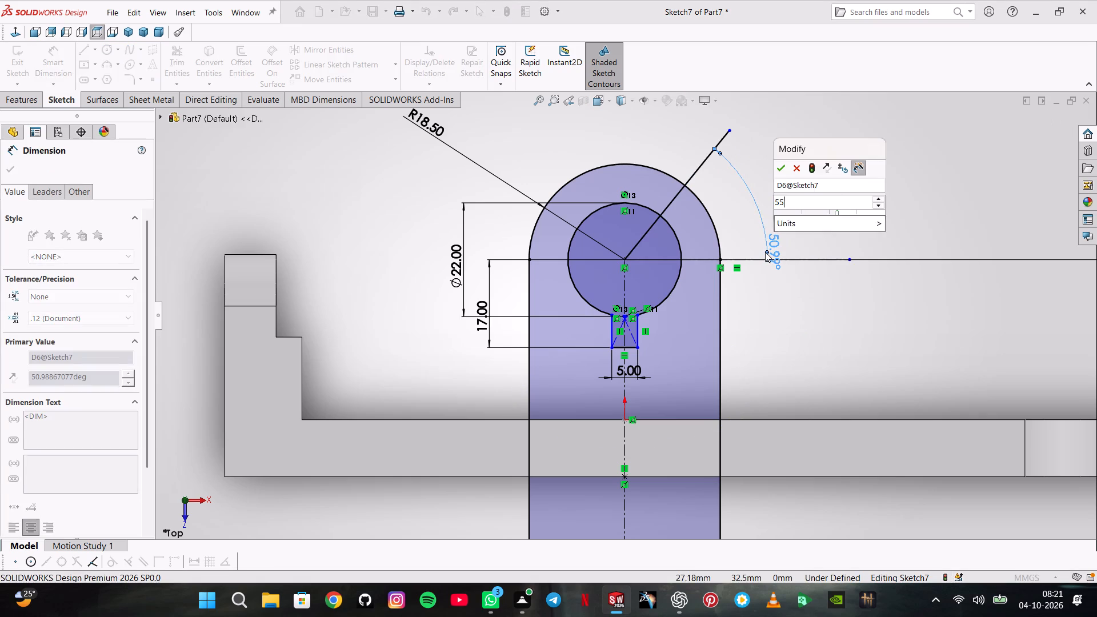
key(Return)
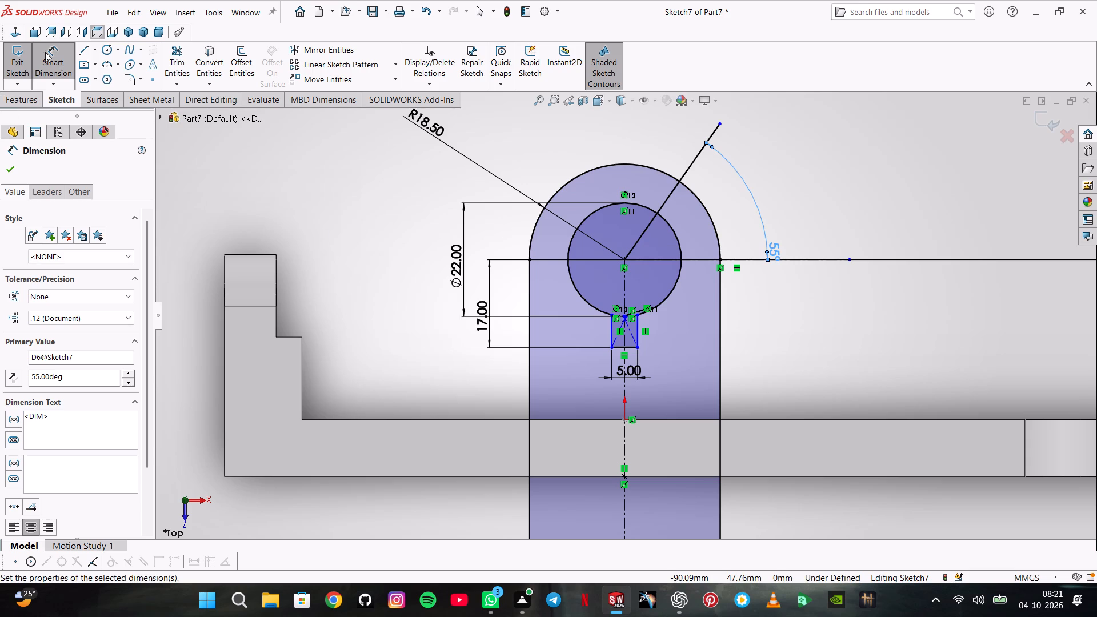
Sketch a centerpoint straight slot about 51 mm long between centres and 10 mm wide, centred on the bore along the slanted line.
click(81, 82)
scroll(591, 257, up, 1)
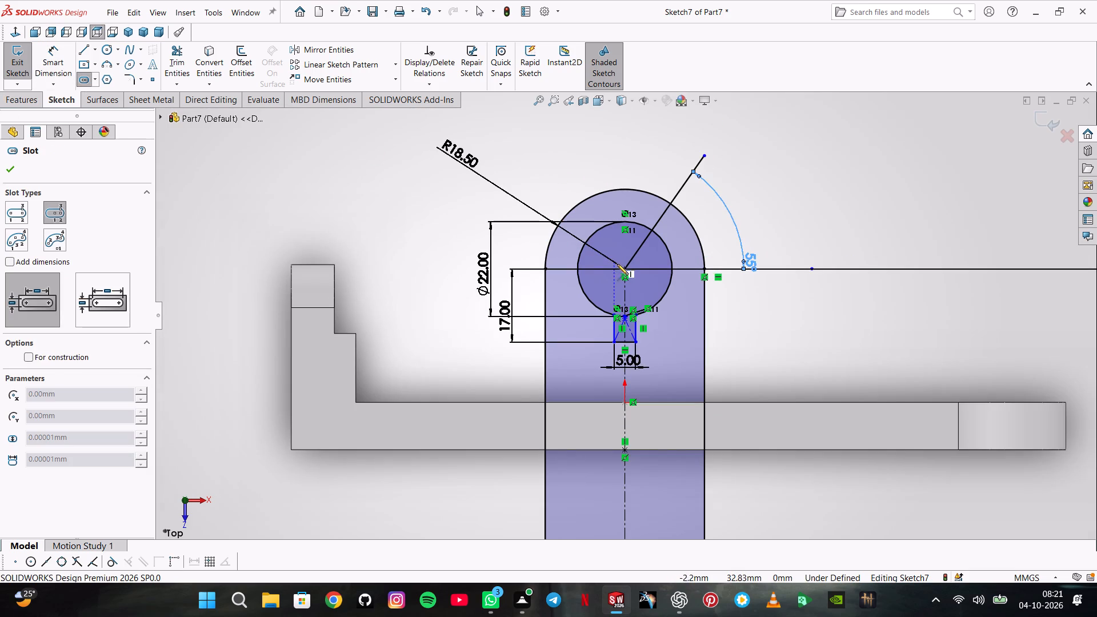
click(627, 271)
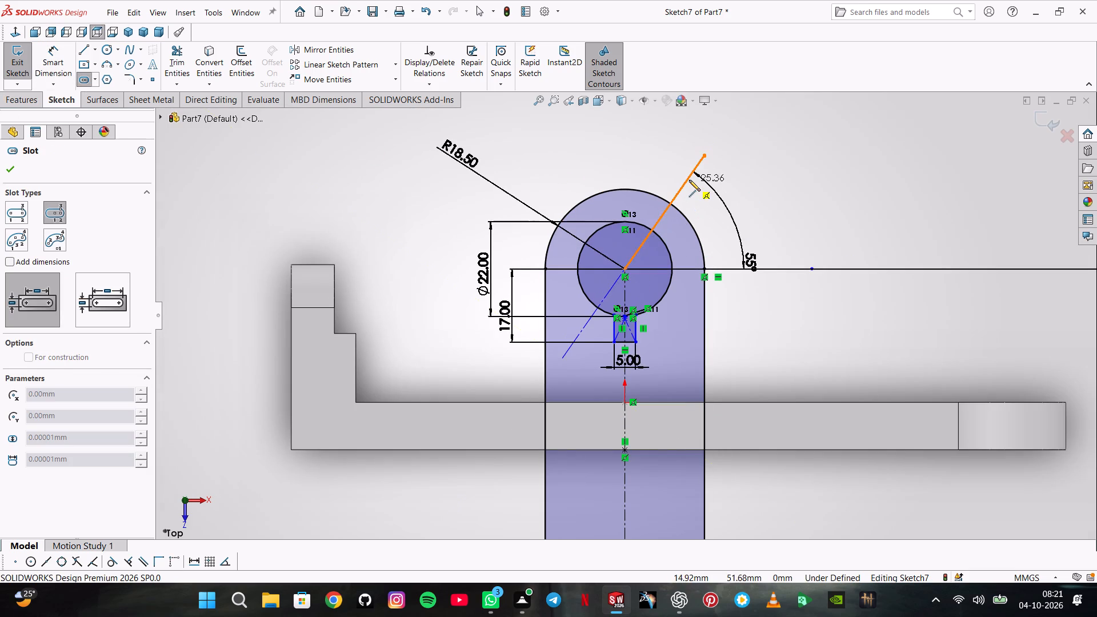
click(689, 180)
click(684, 223)
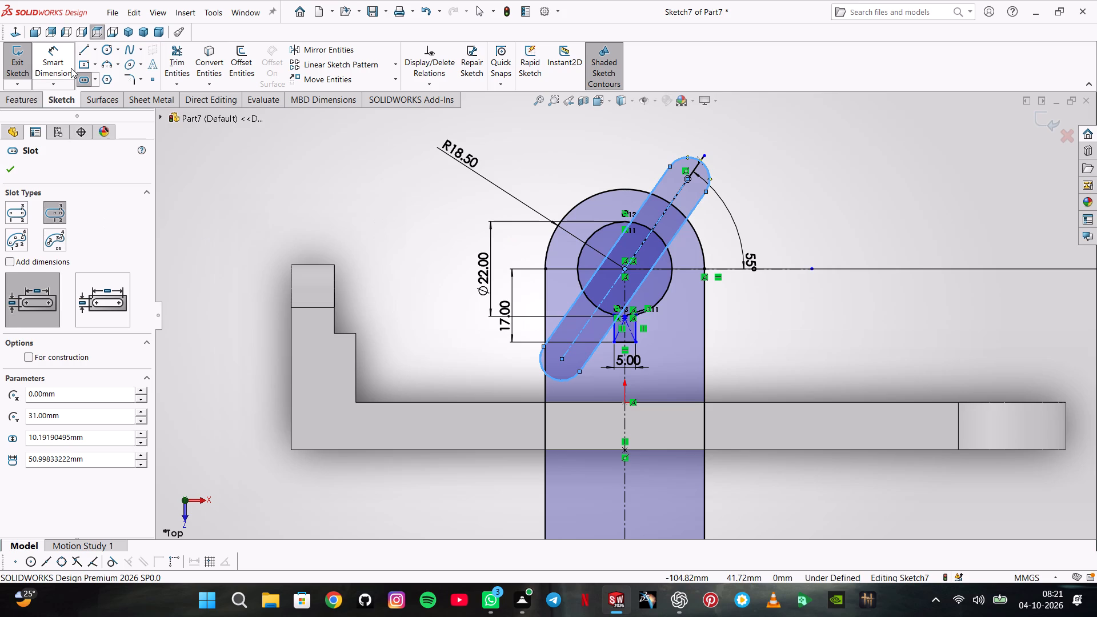
Dimension the slanted slot's centre-to-centre length as 32*2, giving 64 mm.
click(71, 68)
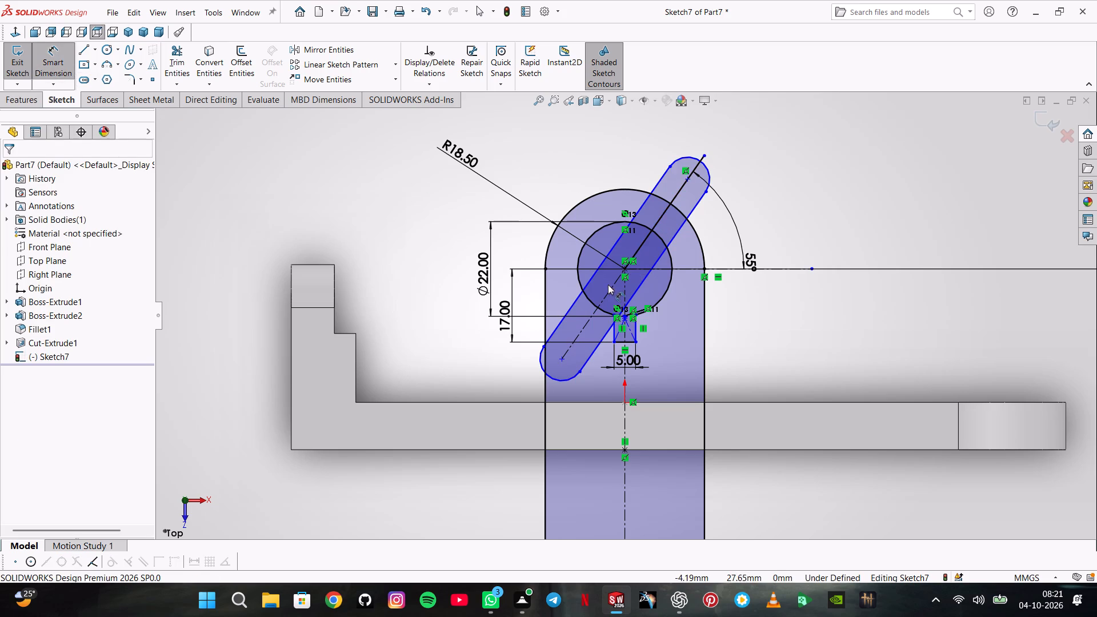
click(611, 286)
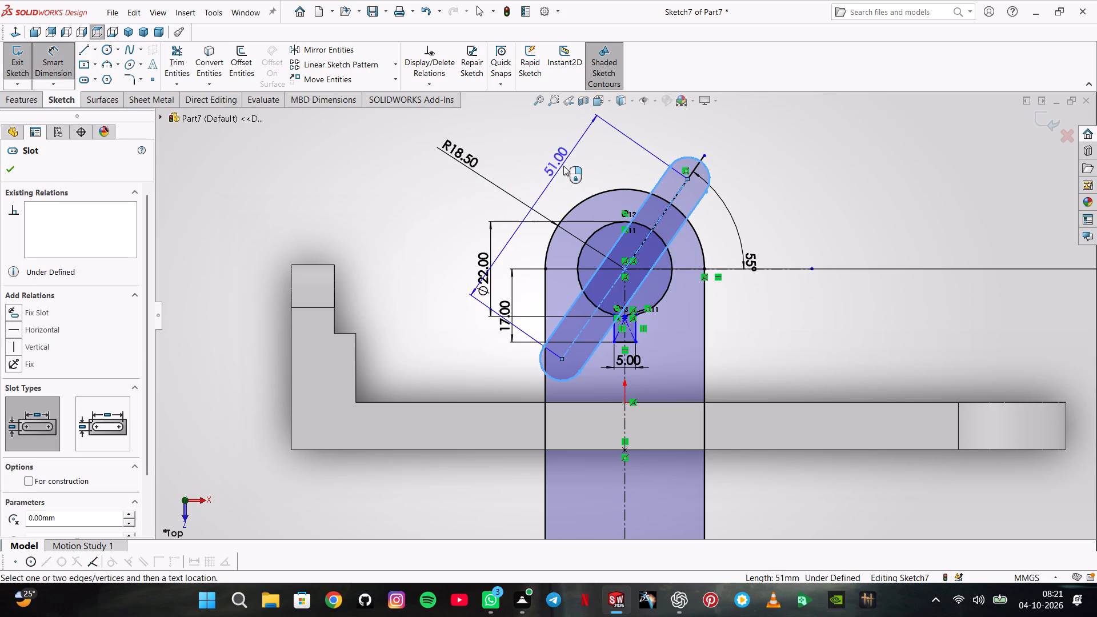
click(558, 174)
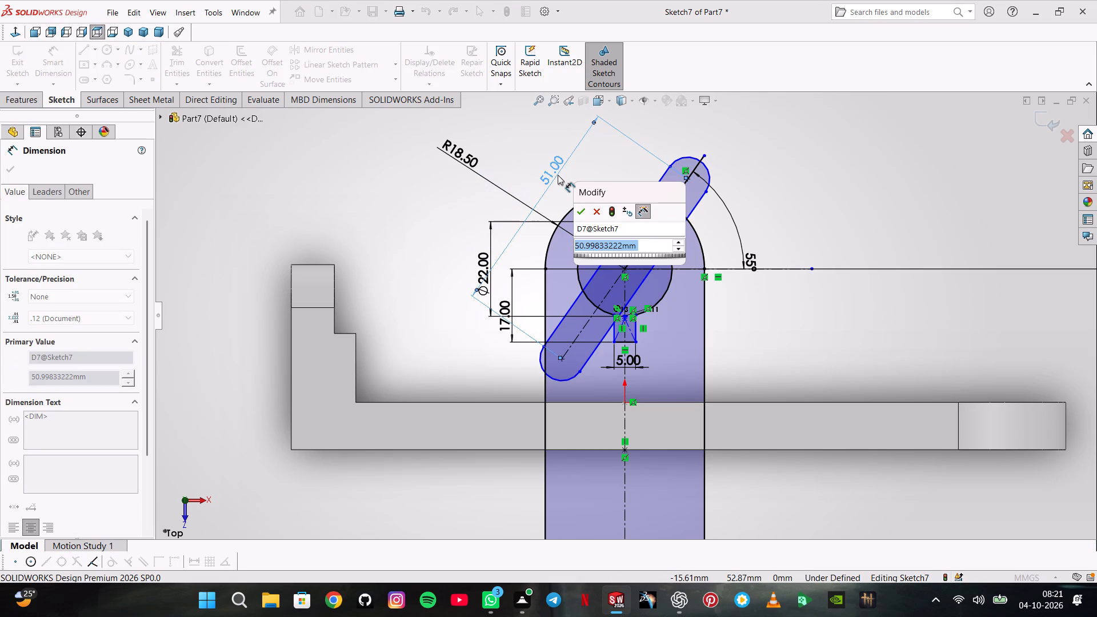
text(32*2)
key(Return)
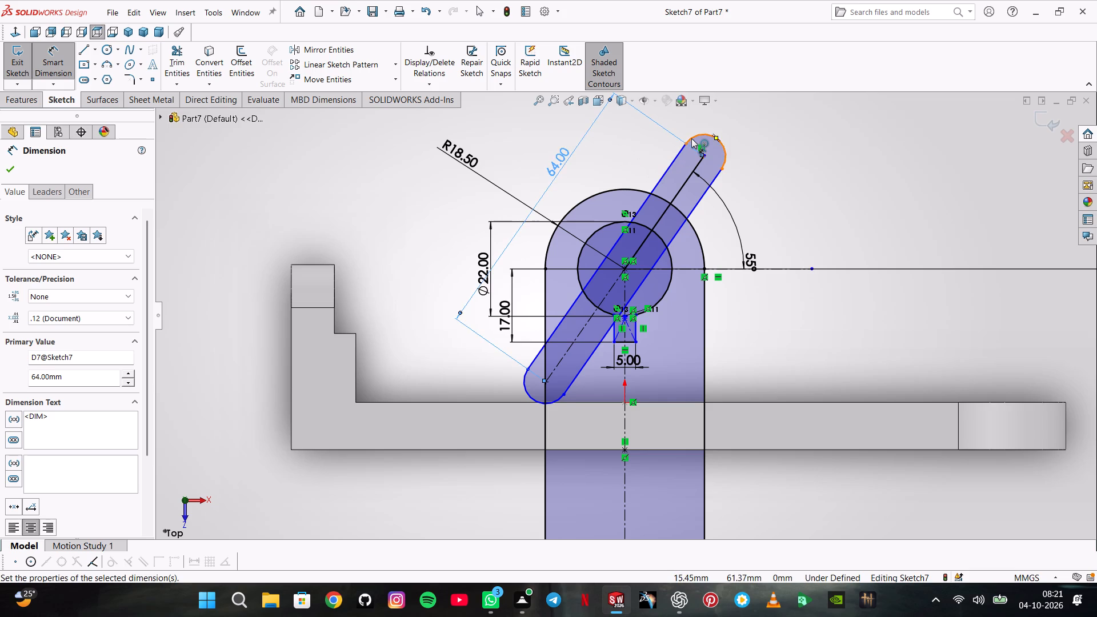
Dimension the radius of the slanted slot's upper end arc as 10 mm.
scroll(691, 138, up, 1)
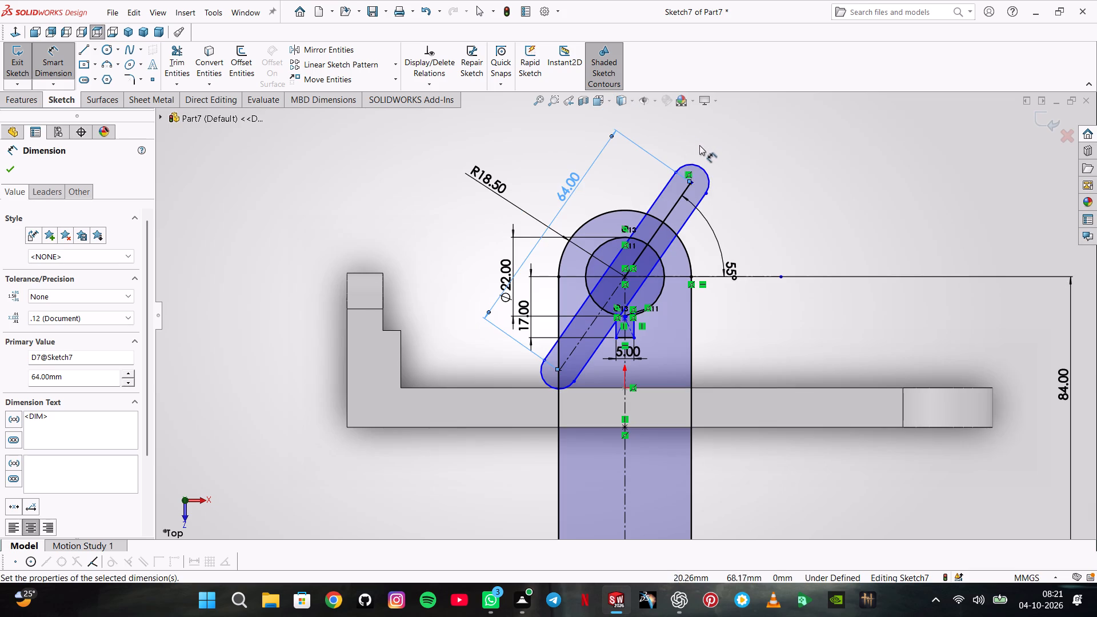
click(684, 168)
click(673, 147)
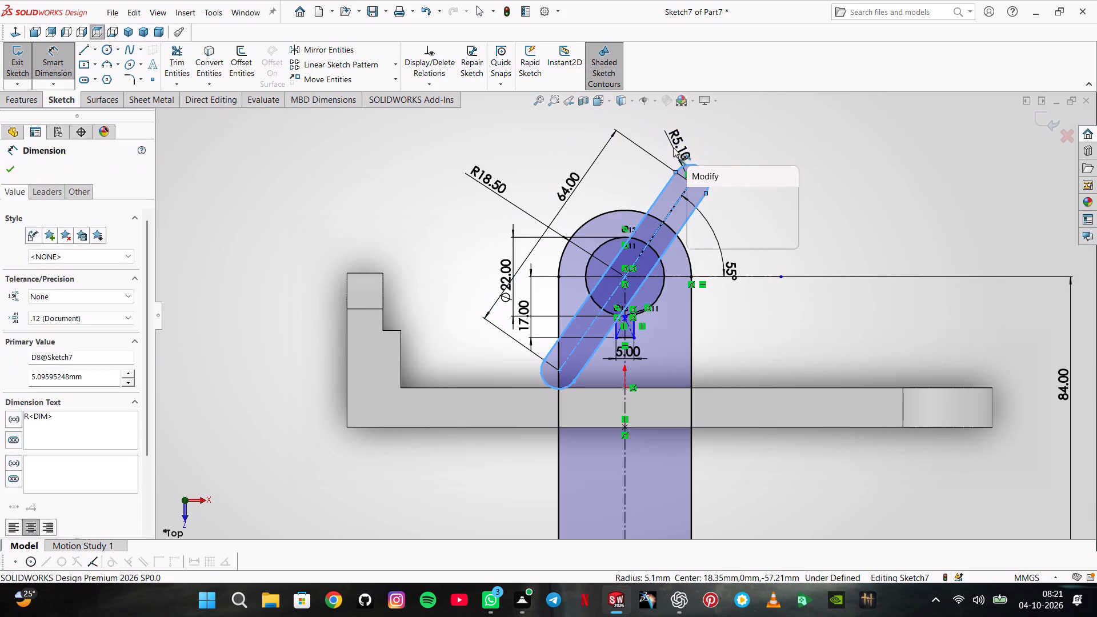
key(1)
key(0)
key(Return)
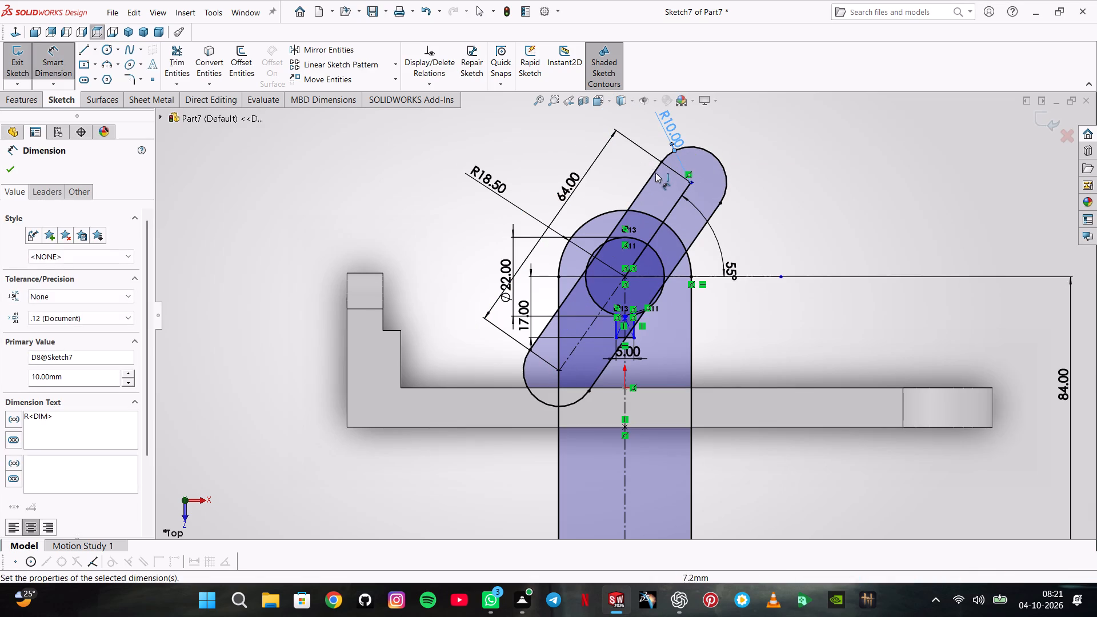
Sketch a circle at the centre of the slanted slot's upper end arc and set its diameter to 9 mm.
click(103, 52)
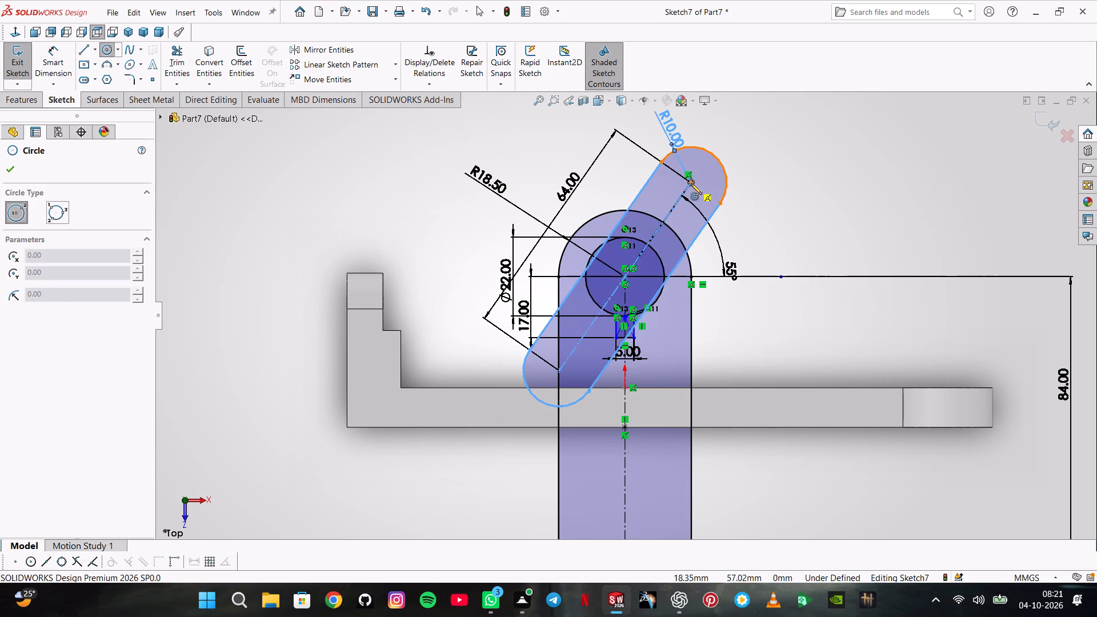
click(691, 183)
click(688, 194)
click(47, 61)
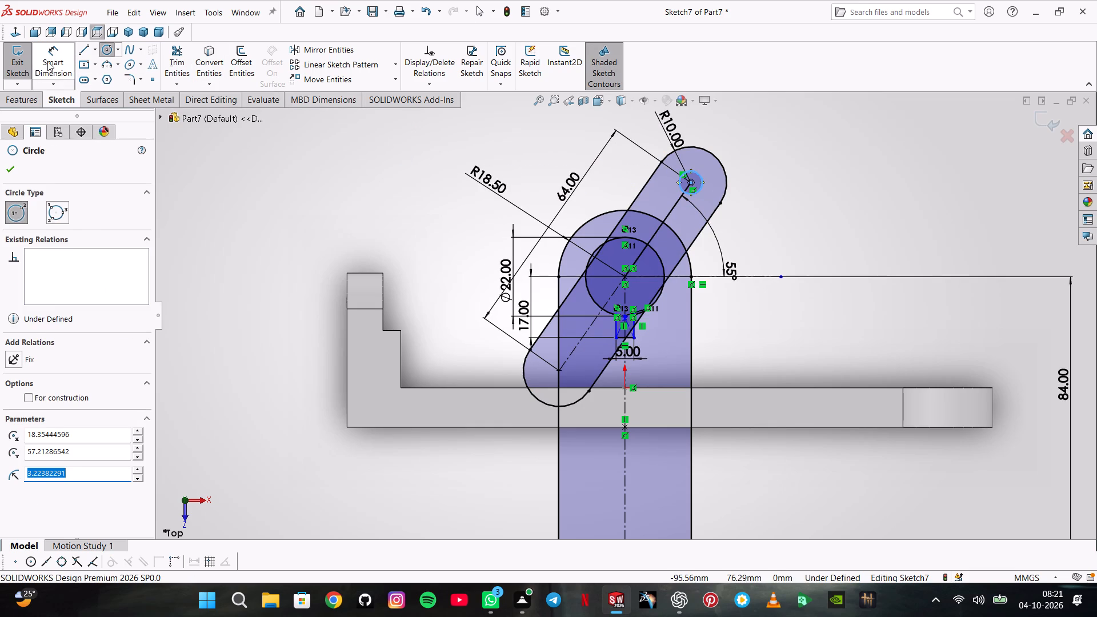
click(702, 174)
click(785, 183)
key(9)
key(Return)
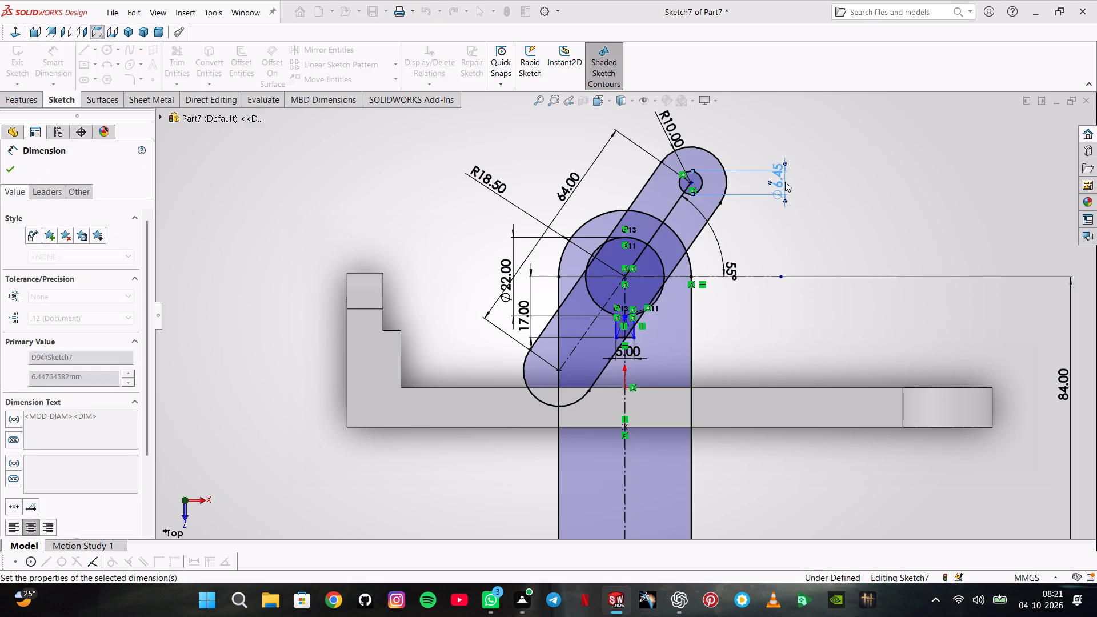
Examine how the slanted line's upper end meets the centre of the 9 mm circle.
scroll(655, 206, down, 7)
scroll(783, 200, down, 4)
scroll(726, 237, down, 3)
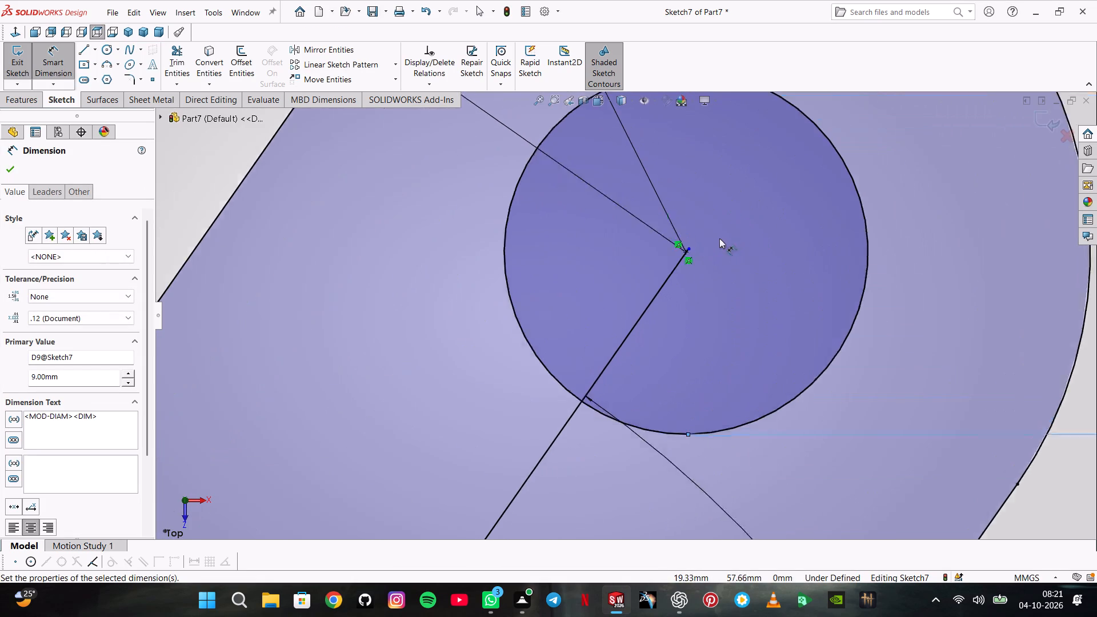
scroll(719, 238, down, 2)
scroll(659, 258, down, 5)
scroll(609, 305, down, 5)
scroll(654, 326, down, 5)
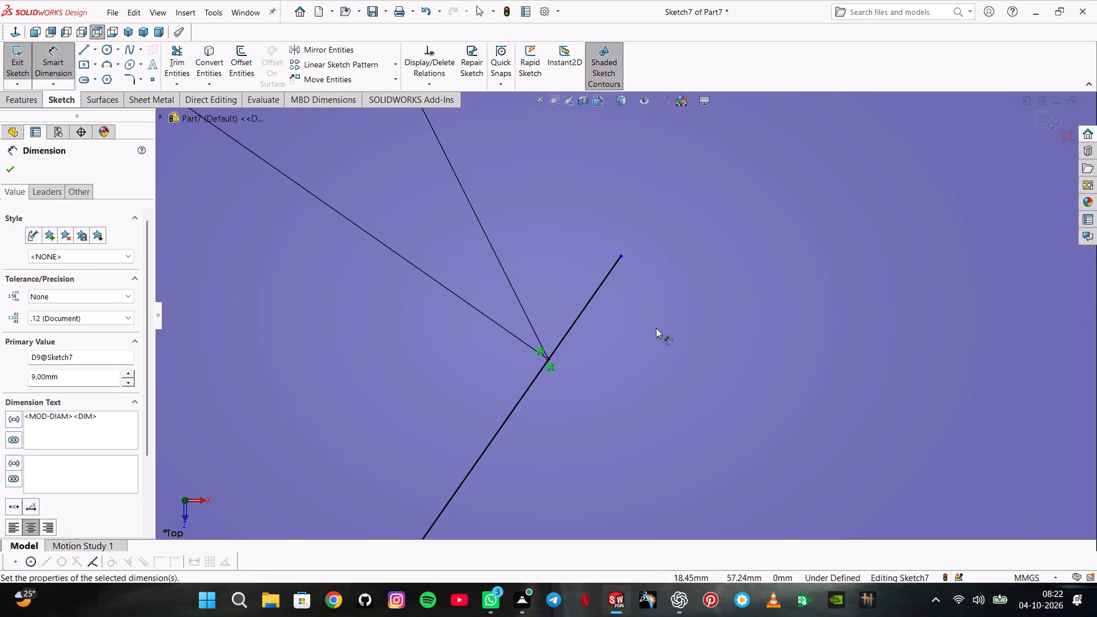
scroll(608, 334, down, 5)
scroll(607, 335, up, 12)
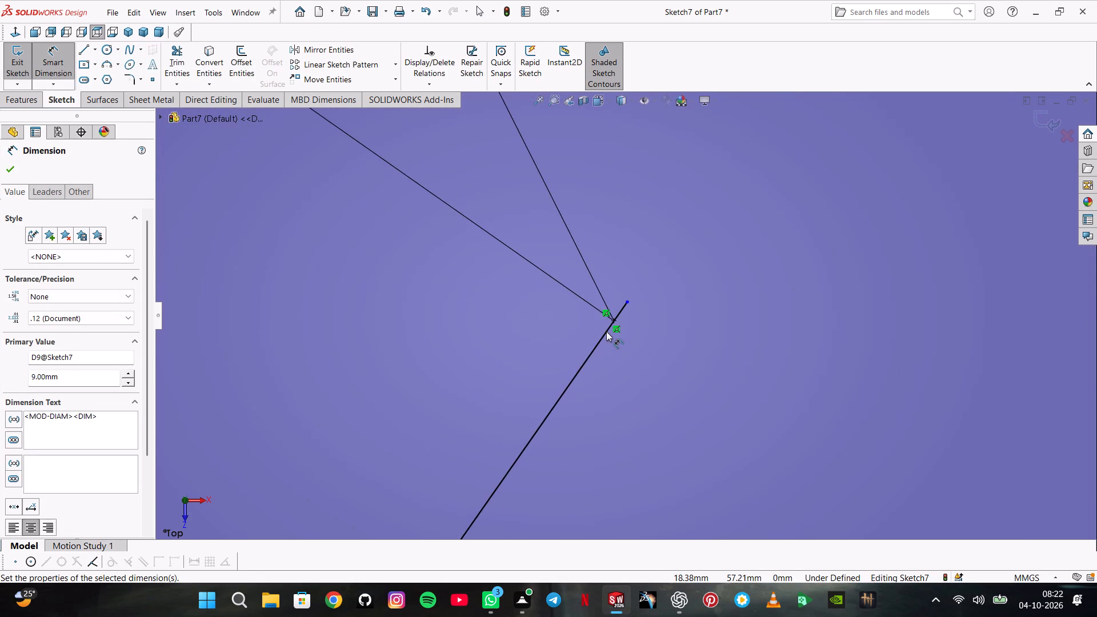
scroll(606, 331, up, 19)
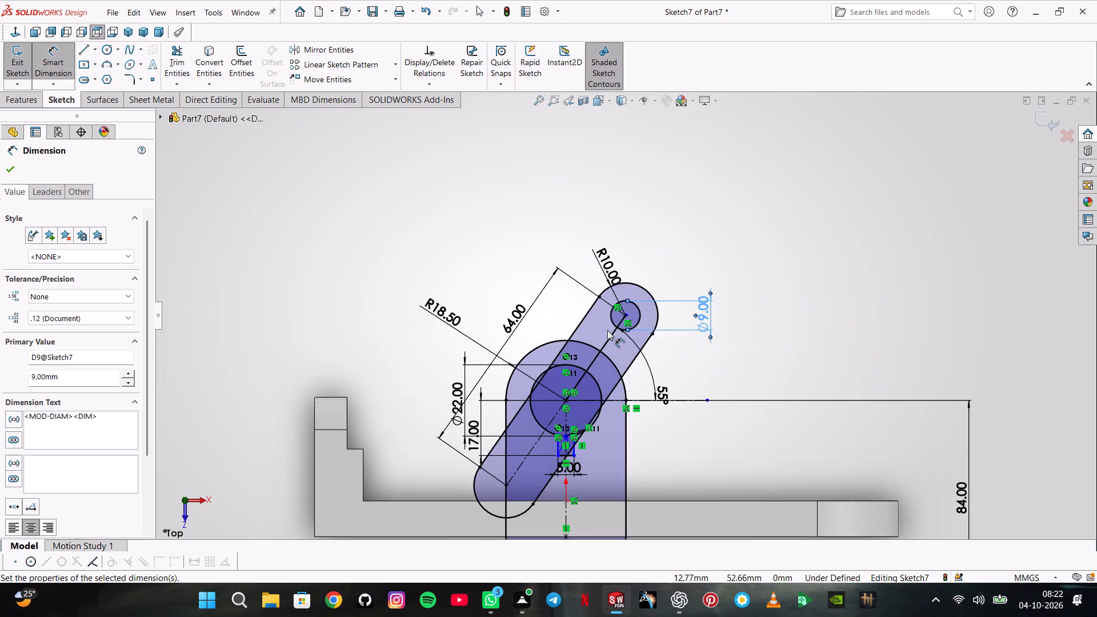
Trim the slanted slot's sides inside the bore and just below it, and trim its centerline back to the bore's lower edge.
scroll(571, 386, down, 3)
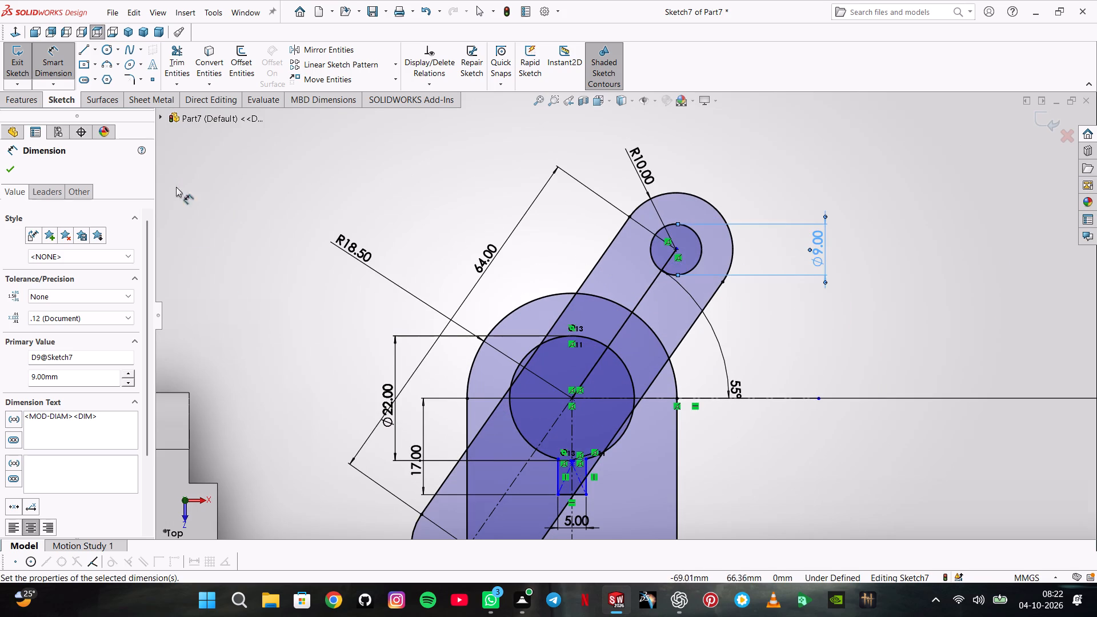
click(179, 73)
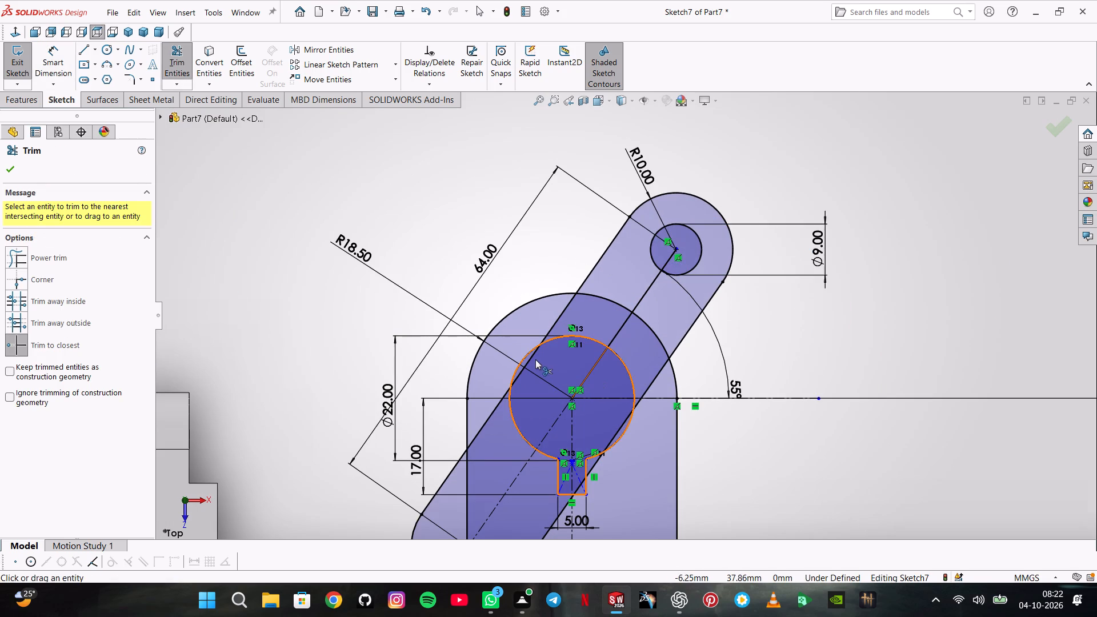
click(532, 359)
key(Return)
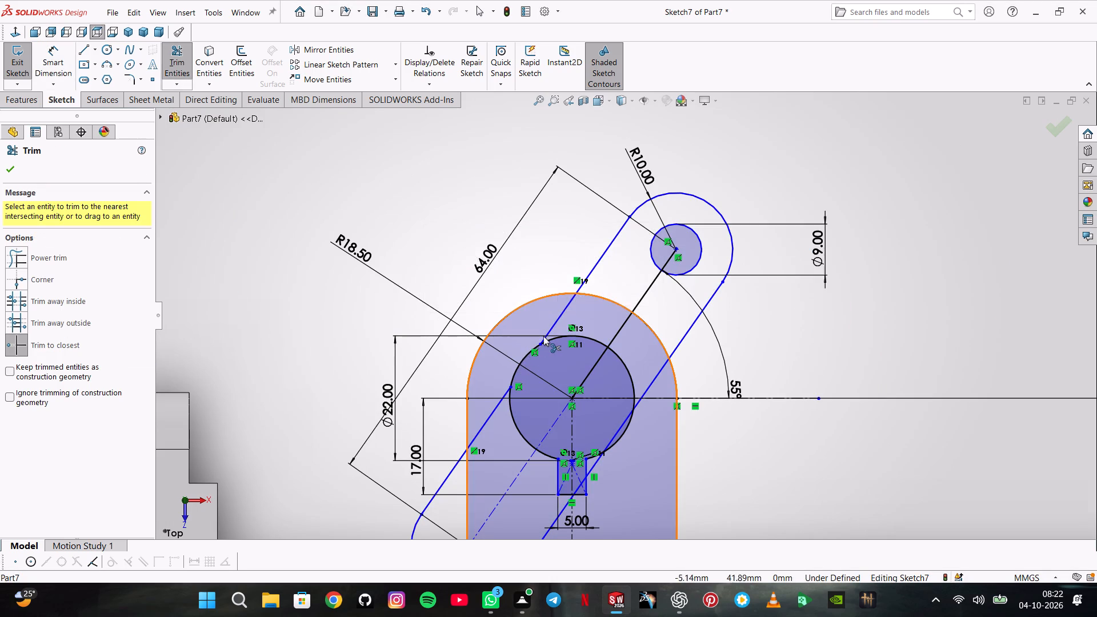
click(494, 407)
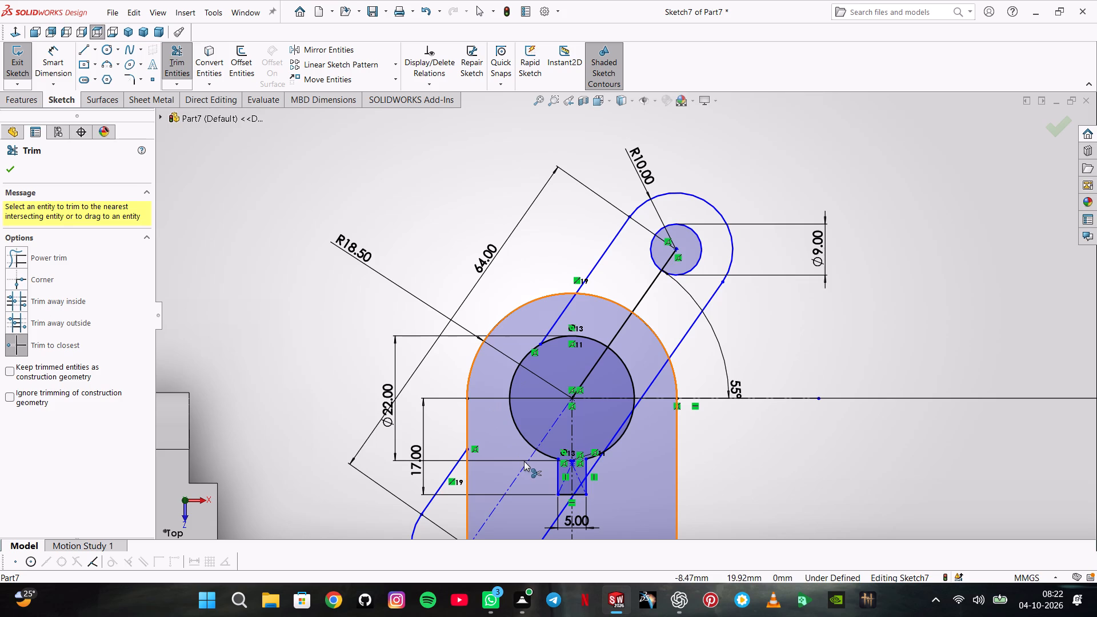
click(524, 461)
click(526, 462)
click(543, 432)
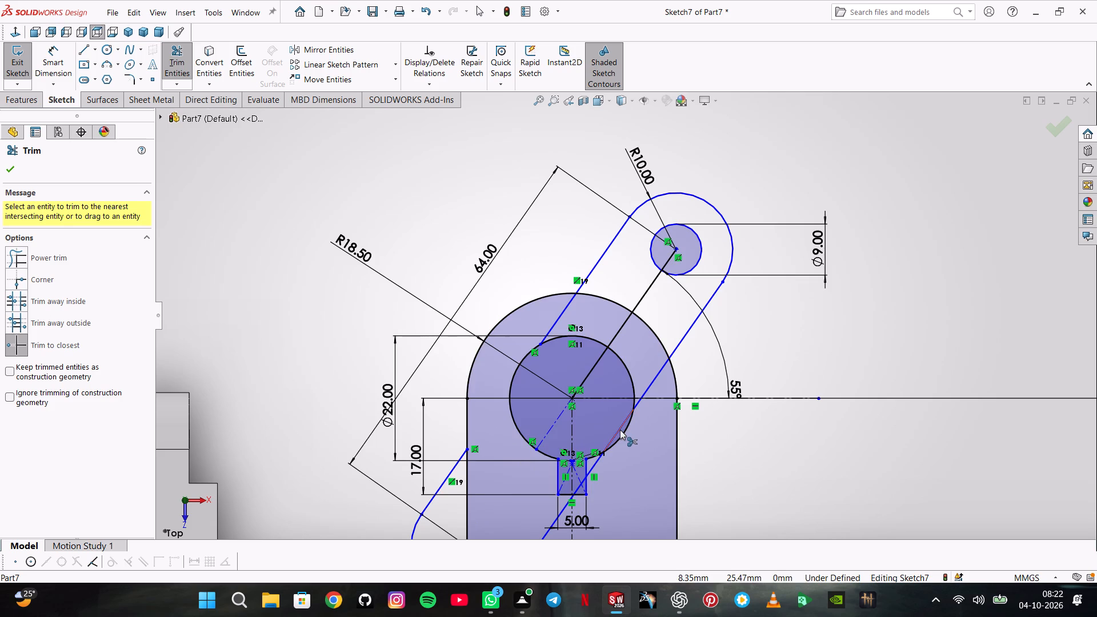
click(620, 430)
click(590, 472)
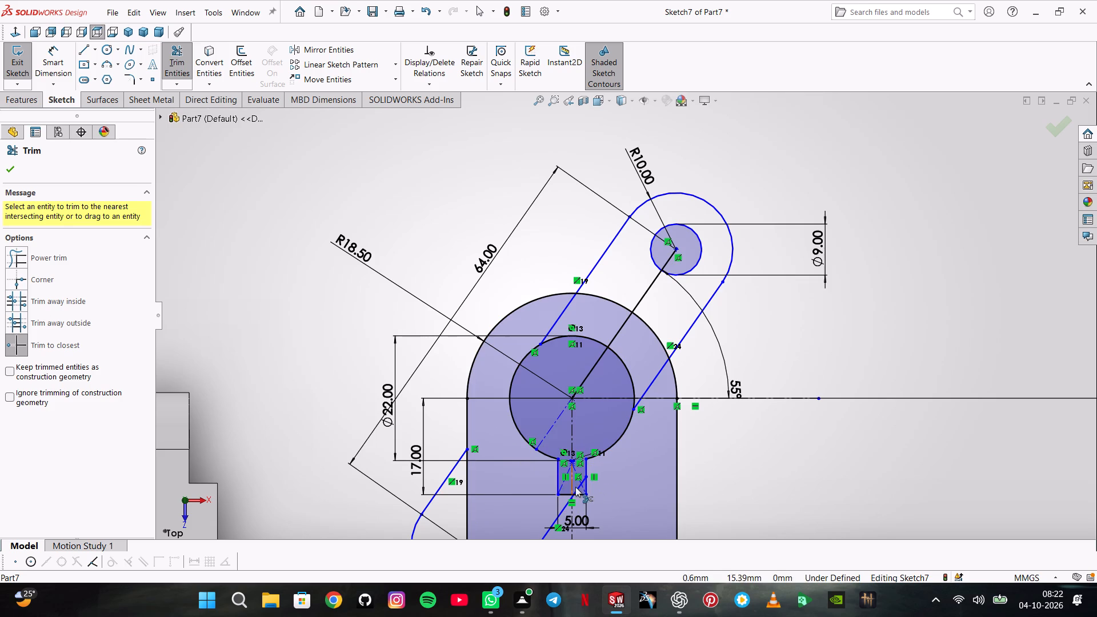
Trim the leftover pieces of the slanted slot's lower side that cross the keyway and the arm below it.
scroll(570, 486, down, 6)
click(633, 402)
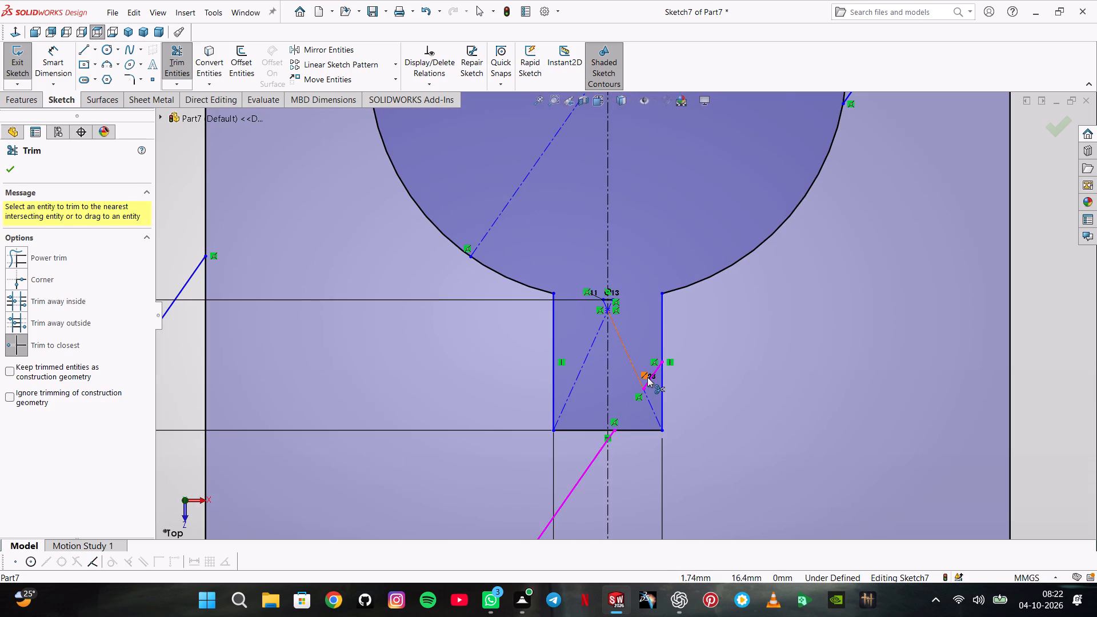
click(647, 377)
click(592, 465)
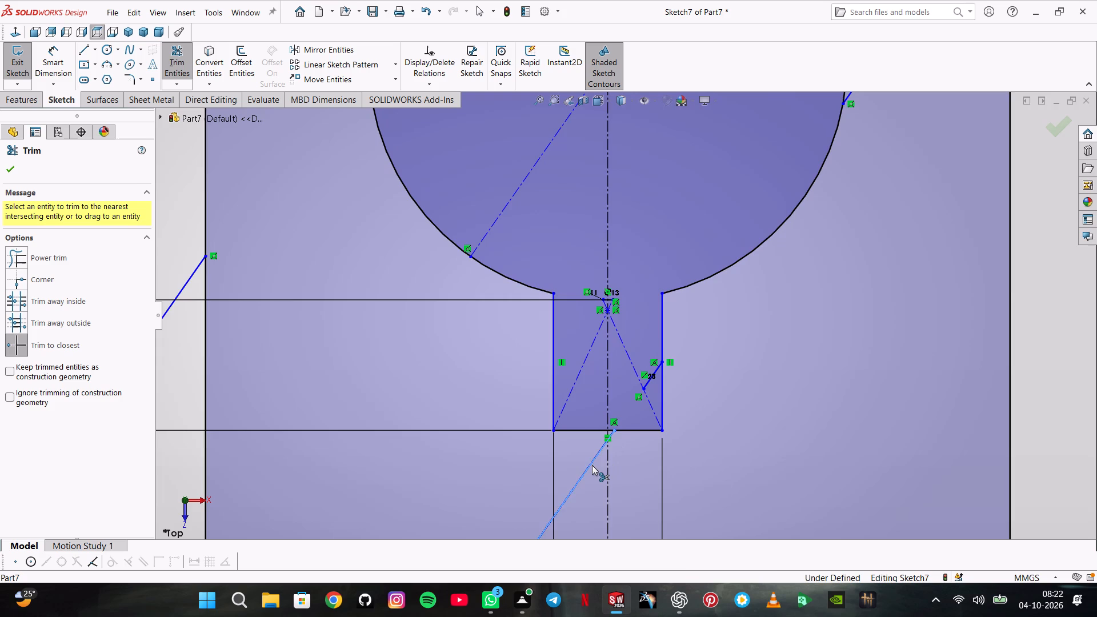
scroll(600, 453, down, 6)
click(648, 324)
scroll(648, 336, up, 10)
scroll(679, 306, down, 6)
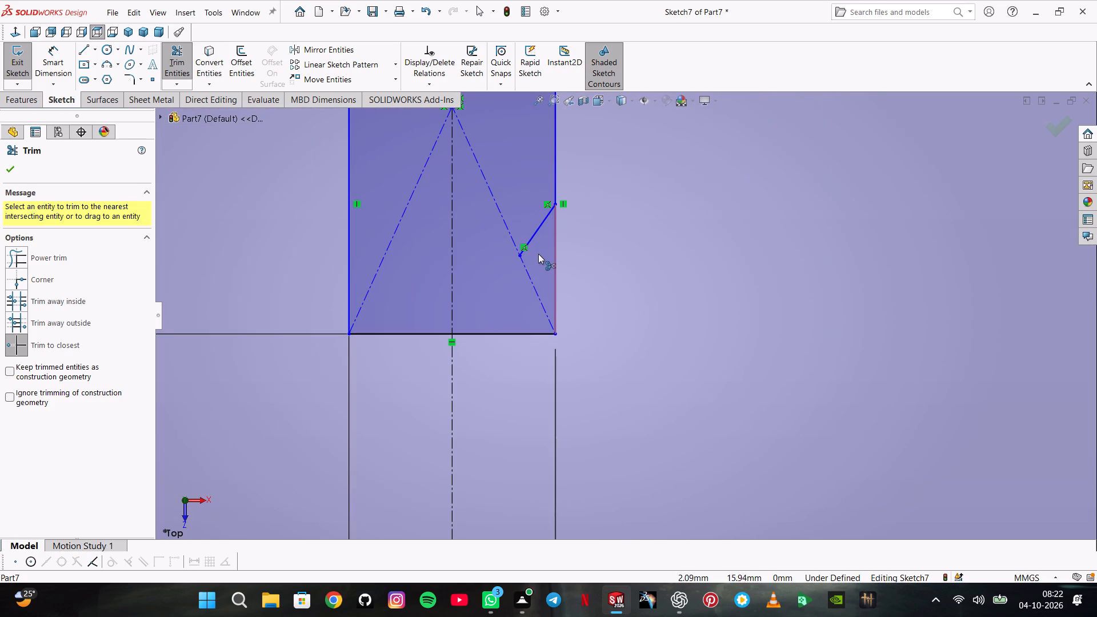
click(536, 230)
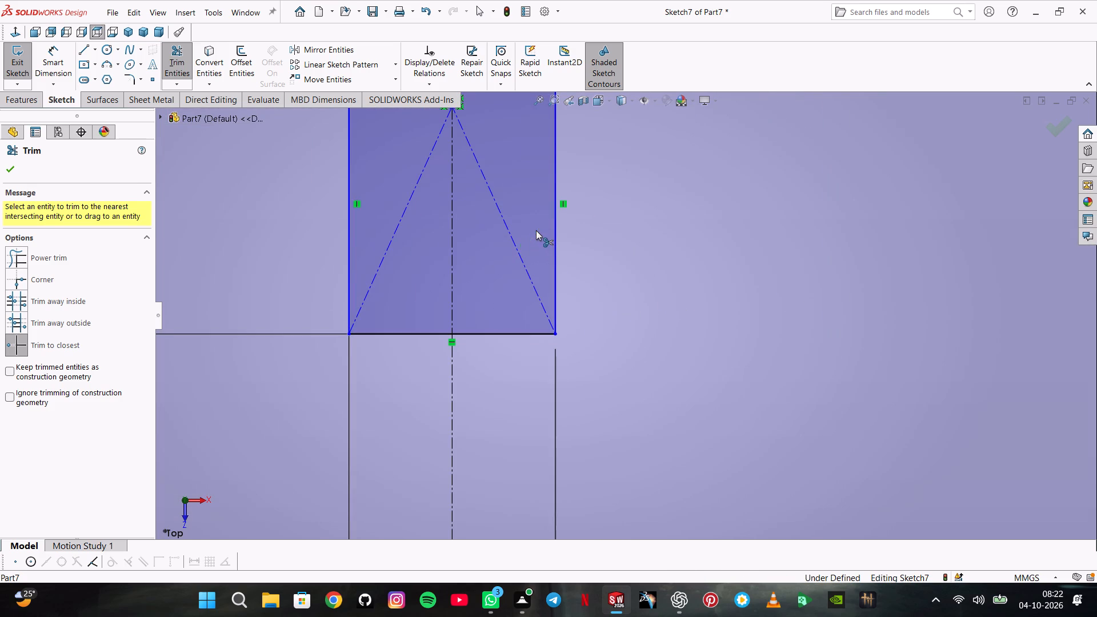
Trim away the slanted slot's remaining lower-left side and its lower end arc, both inside and outside the arm.
scroll(536, 230, up, 11)
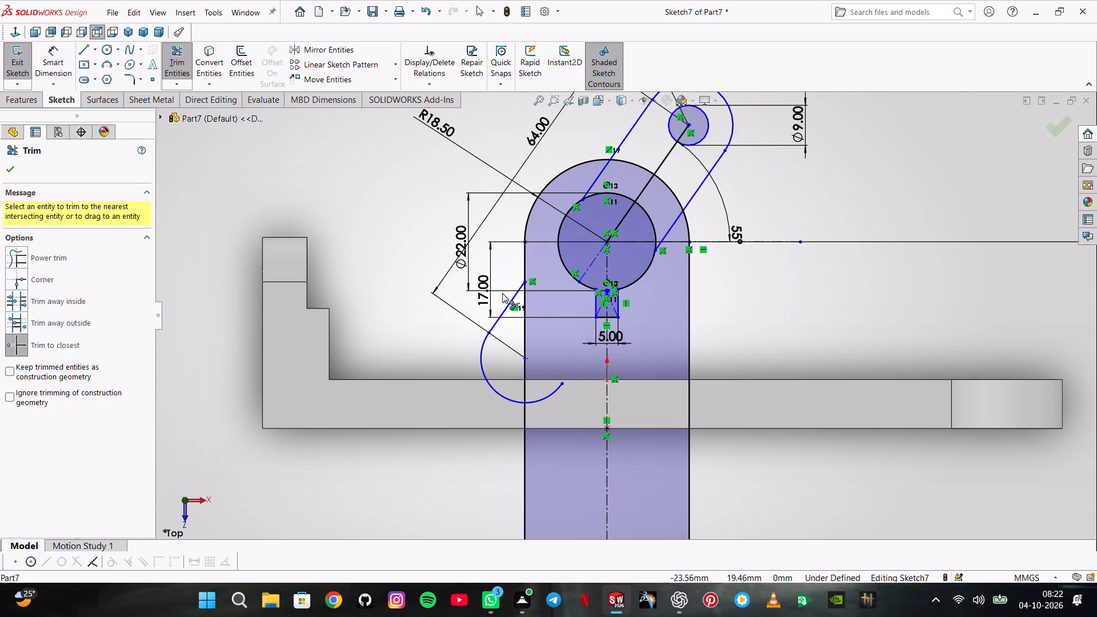
click(510, 299)
click(551, 396)
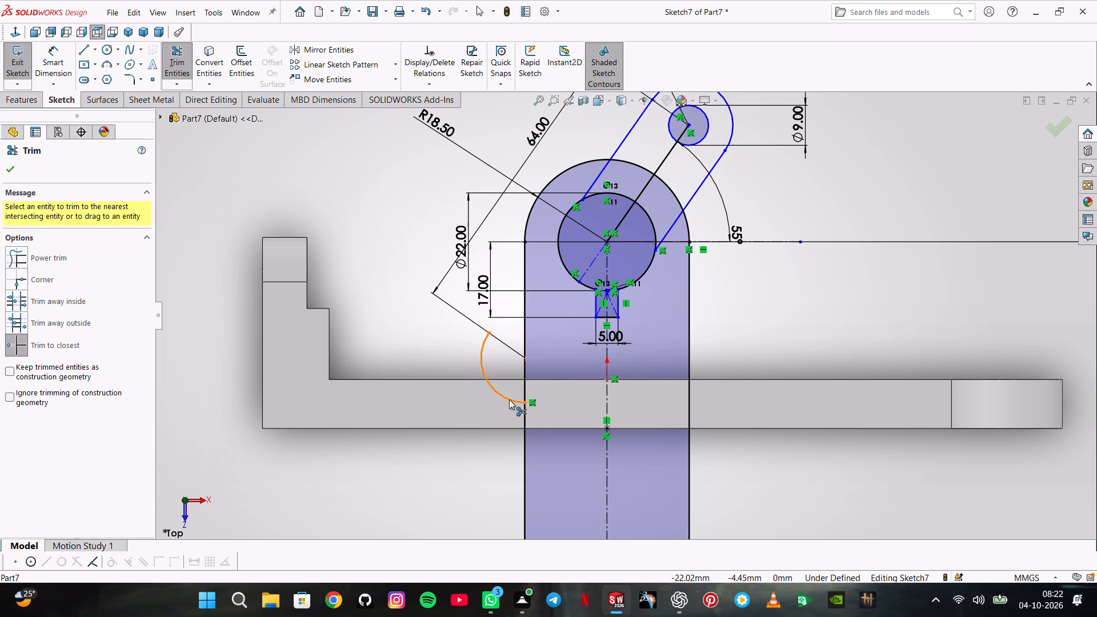
click(509, 399)
Convert the solid slanted line between the bore's centre and the 9 mm circle to construction geometry.
scroll(644, 241, up, 2)
scroll(644, 227, down, 7)
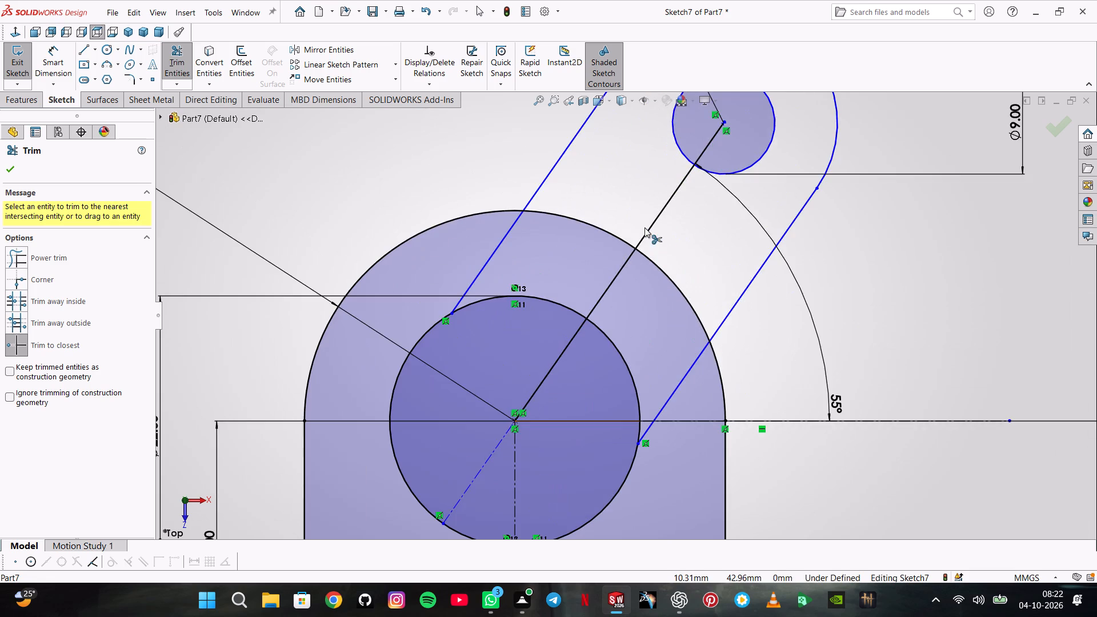
scroll(644, 257, up, 4)
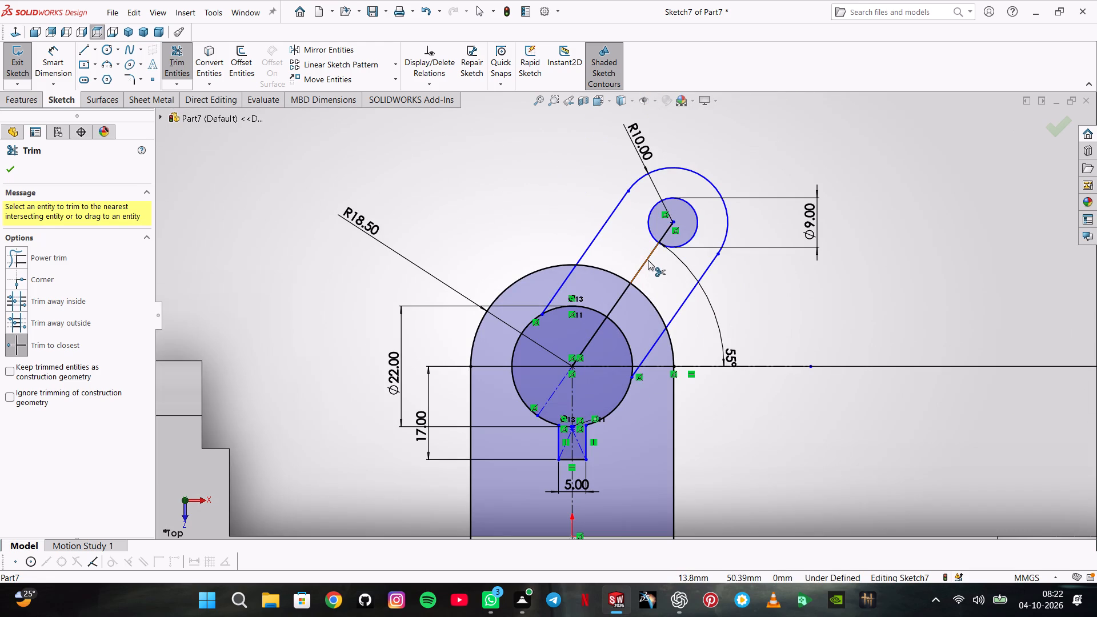
key(Escape)
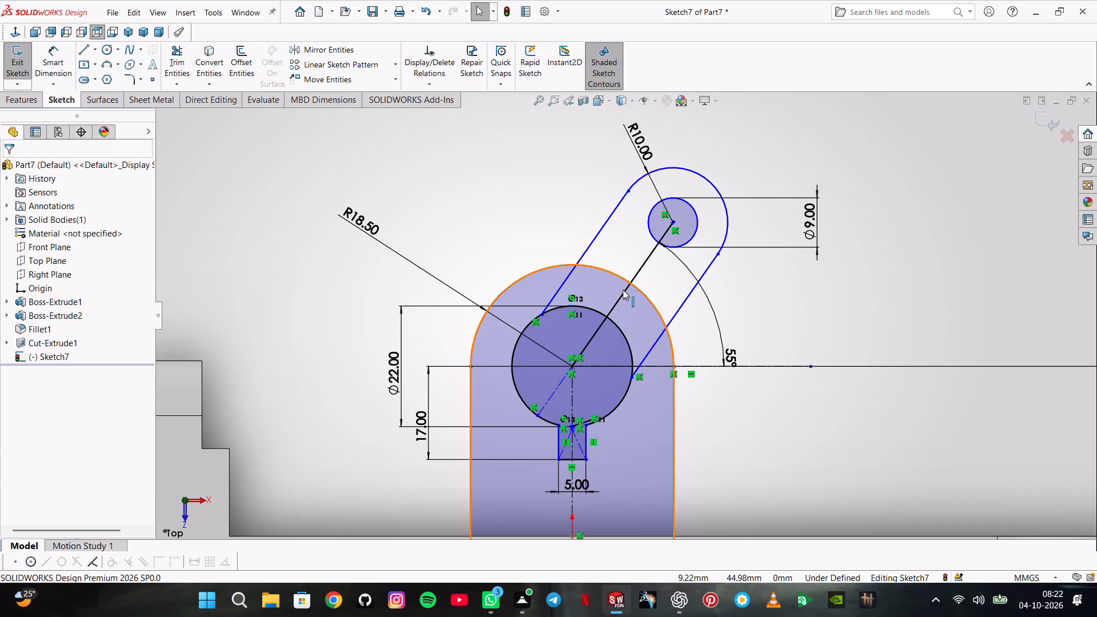
right_click(623, 290)
click(650, 271)
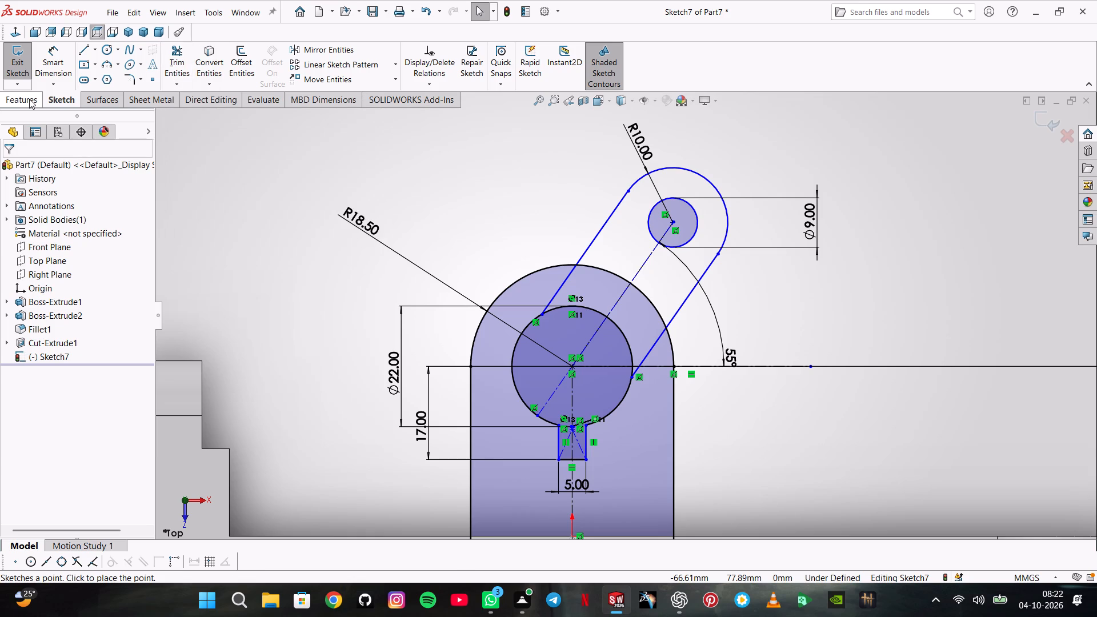
Trim the slanted lever's two sides back to the arm's rounded outer edge, removing the pieces between it and the bore.
click(166, 63)
click(562, 281)
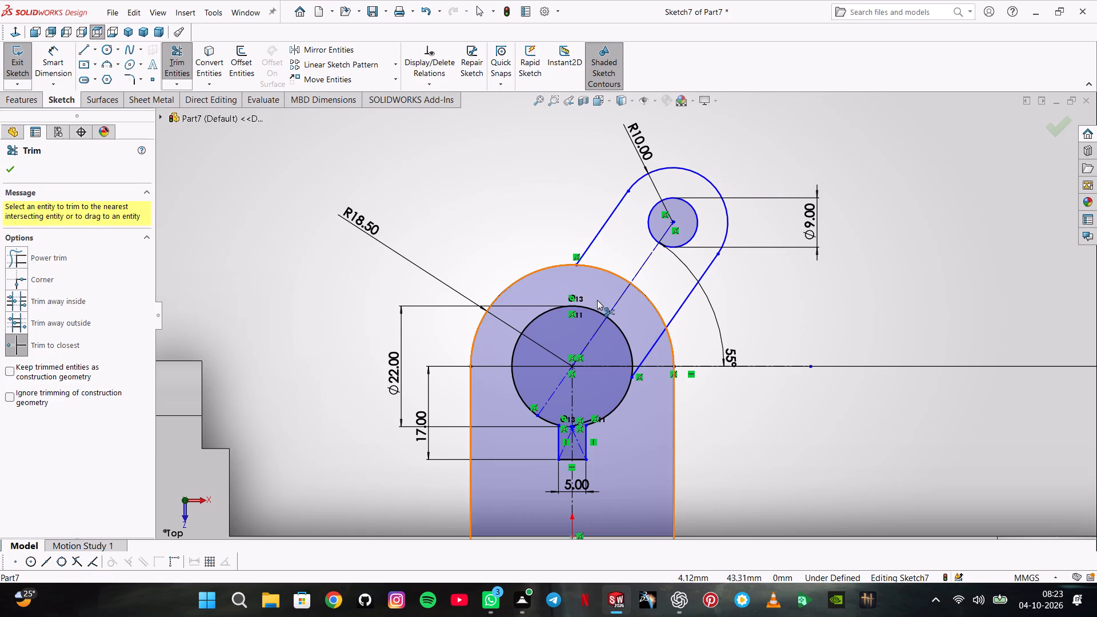
click(615, 306)
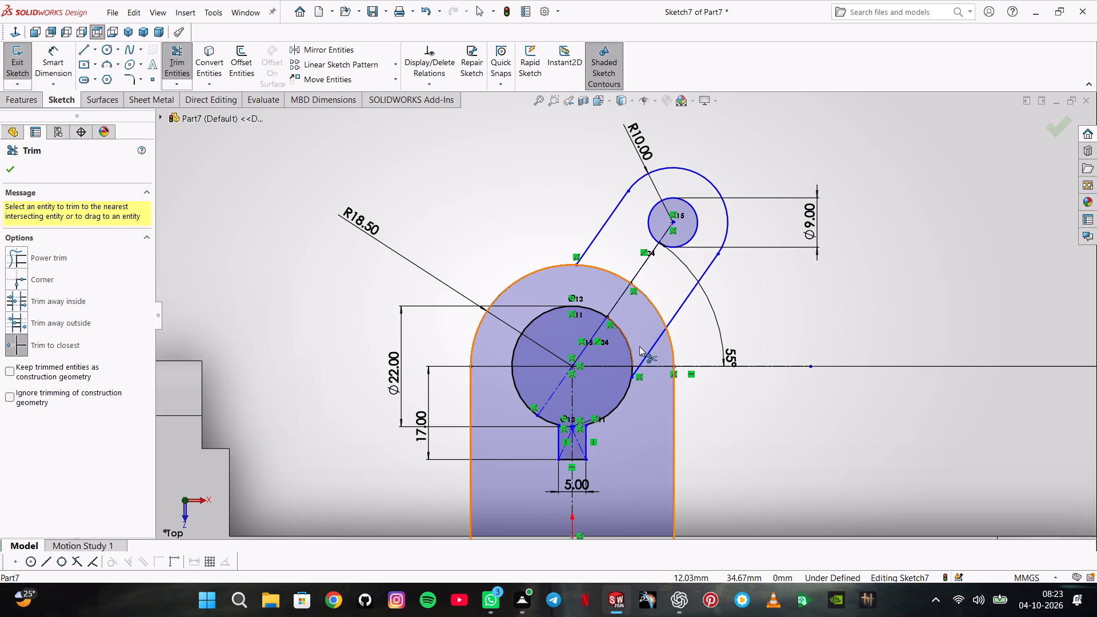
click(652, 347)
click(594, 333)
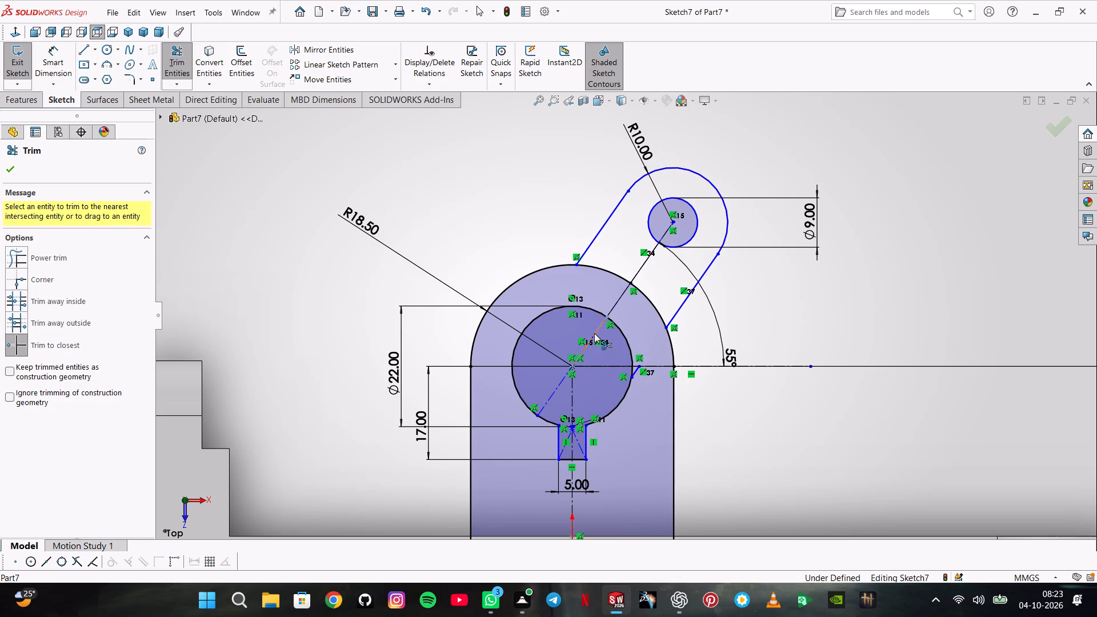
click(637, 370)
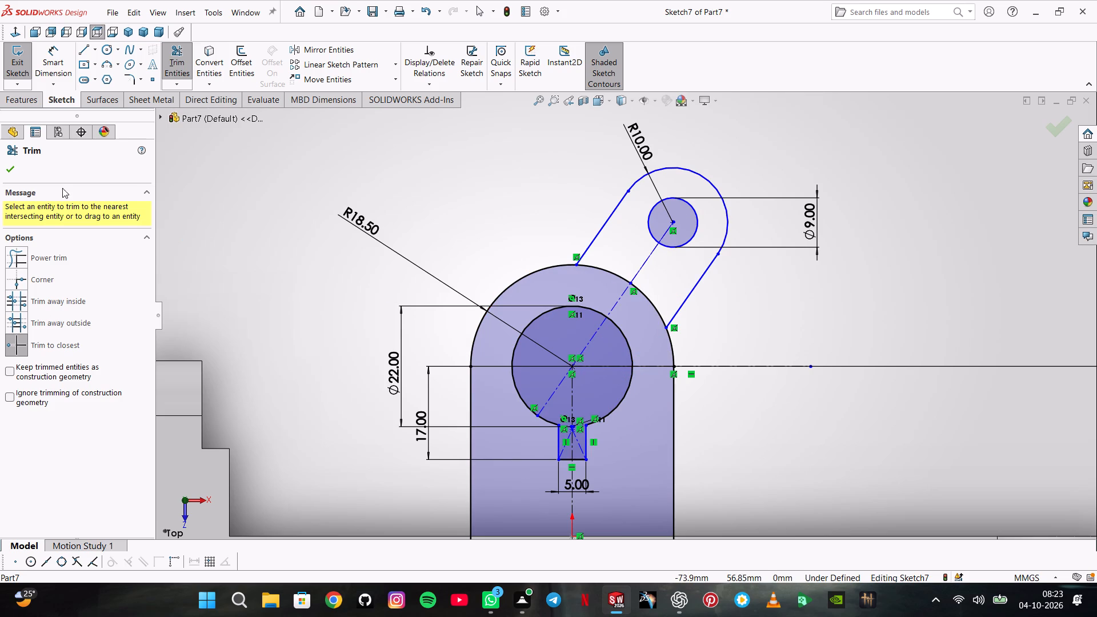
click(9, 176)
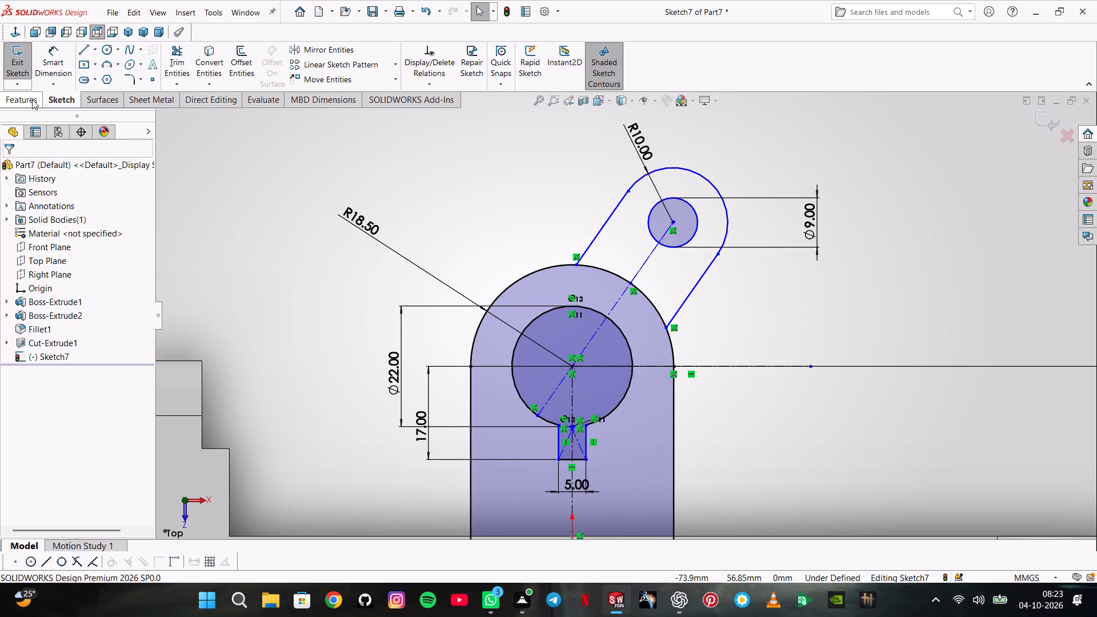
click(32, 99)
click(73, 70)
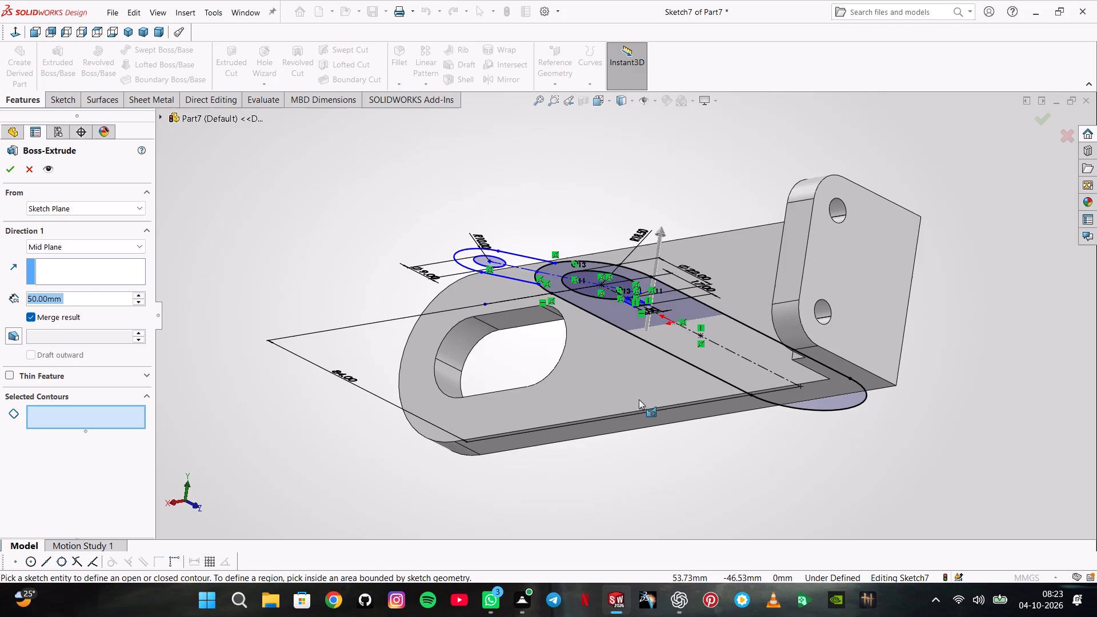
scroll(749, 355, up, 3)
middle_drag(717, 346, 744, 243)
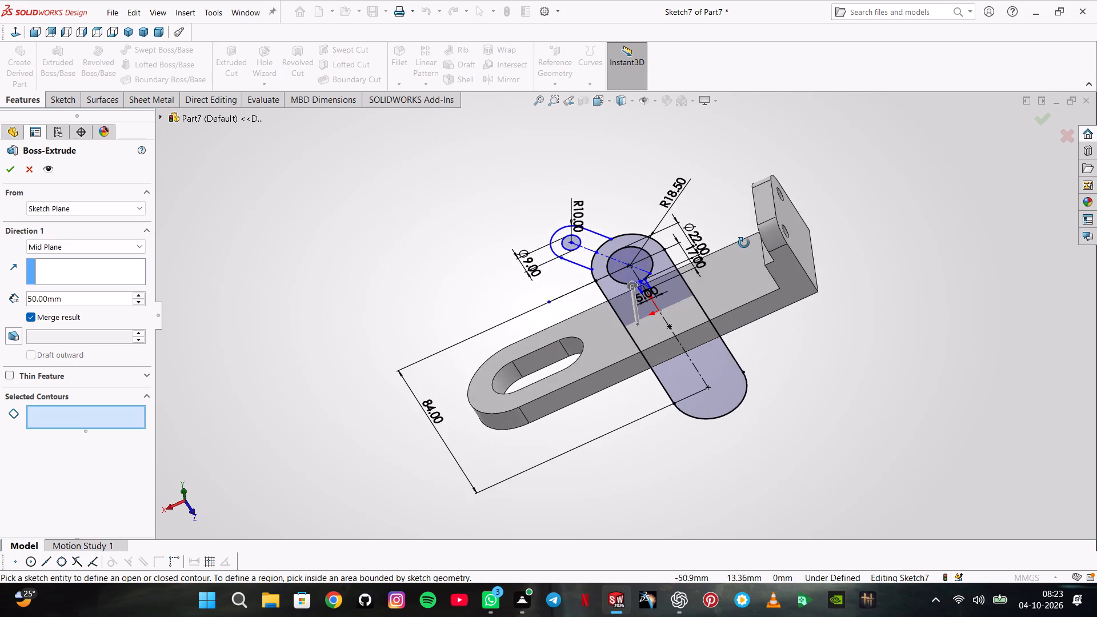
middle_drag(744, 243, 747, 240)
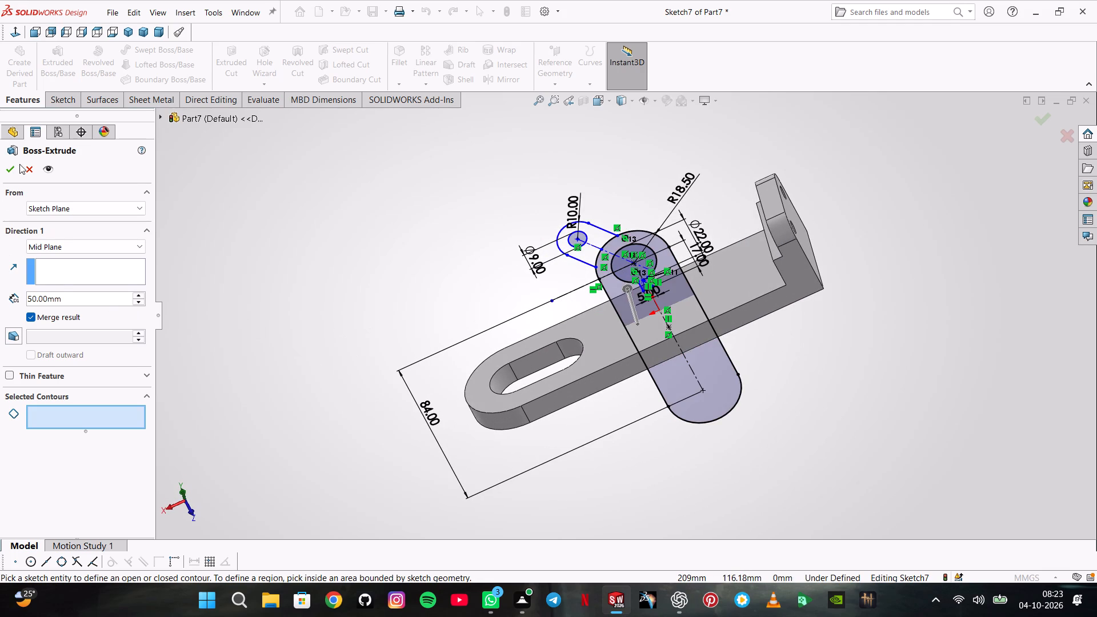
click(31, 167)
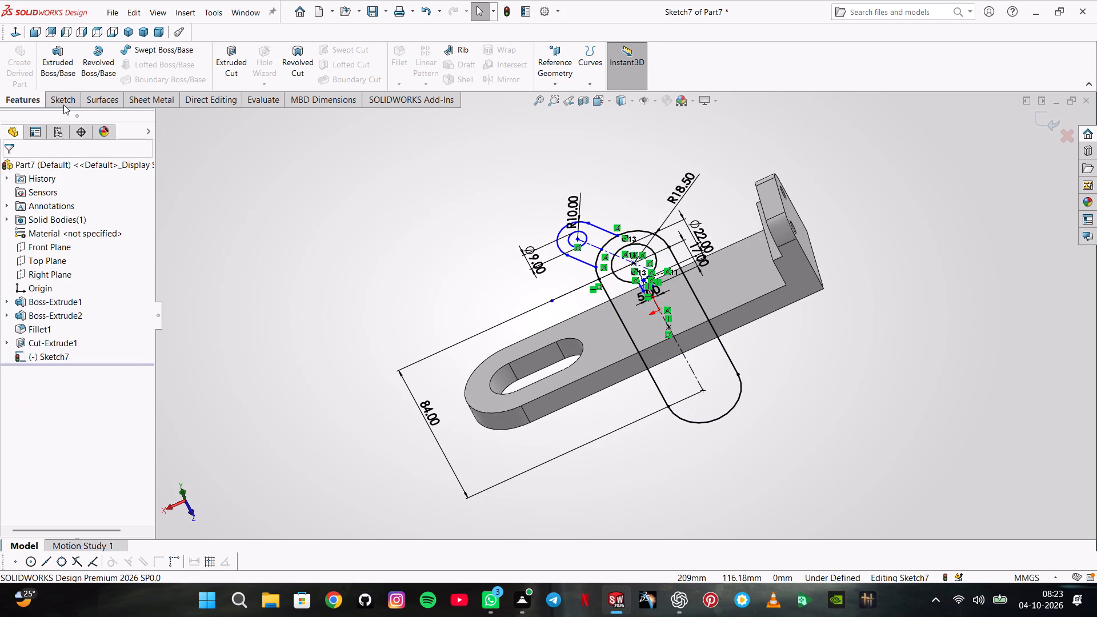
Draw a 37 mm horizontal line along the plate's upper edge, joining the arm's two straight sides.
click(63, 105)
click(15, 33)
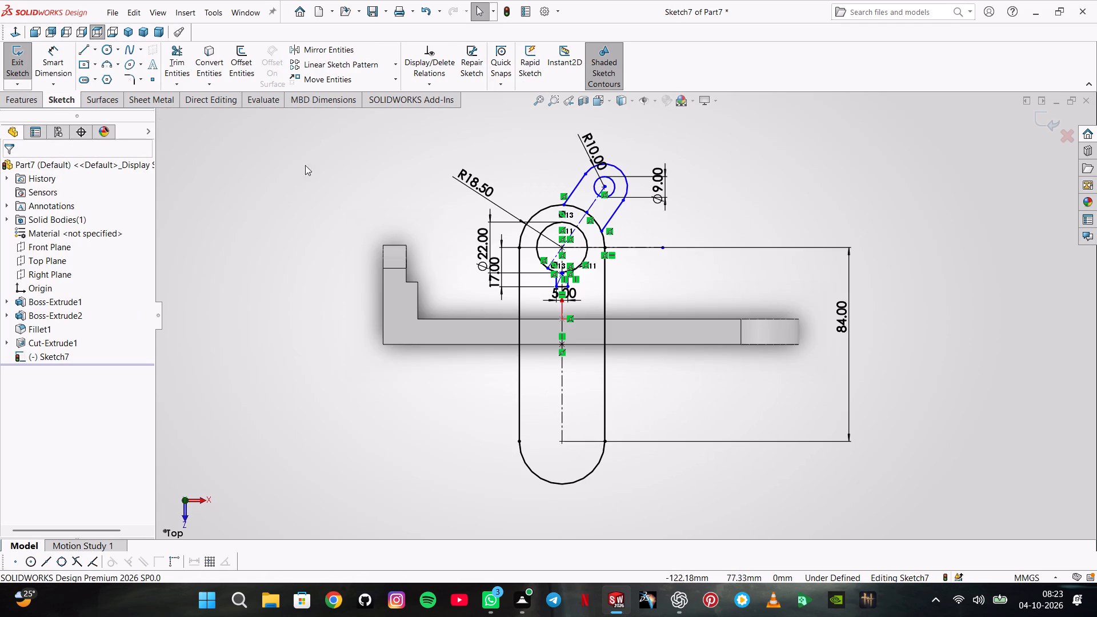
click(83, 51)
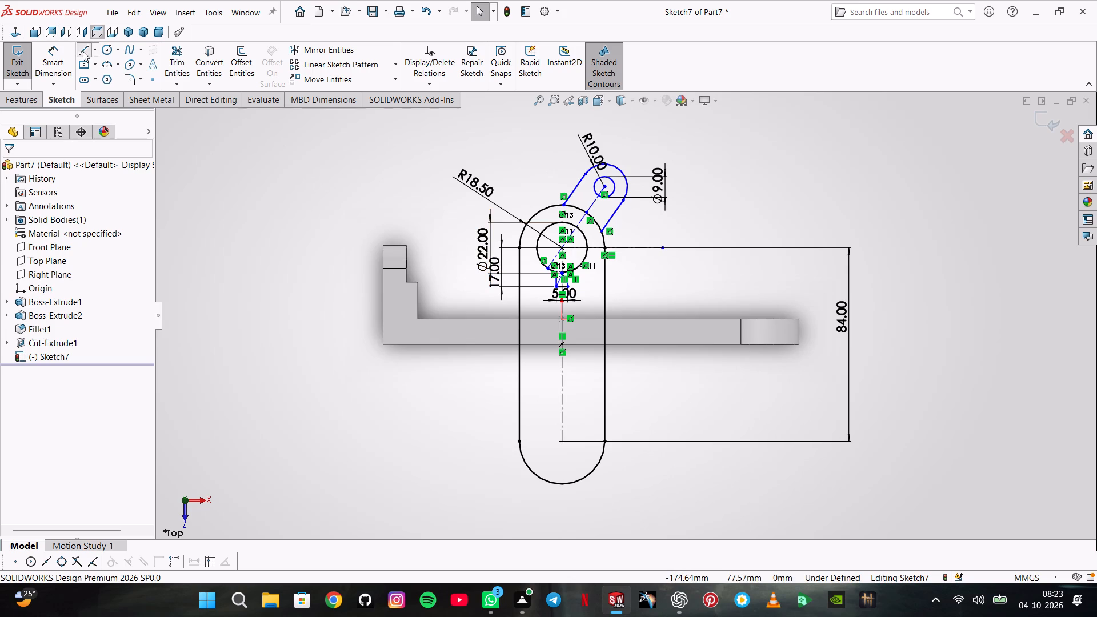
scroll(549, 305, down, 5)
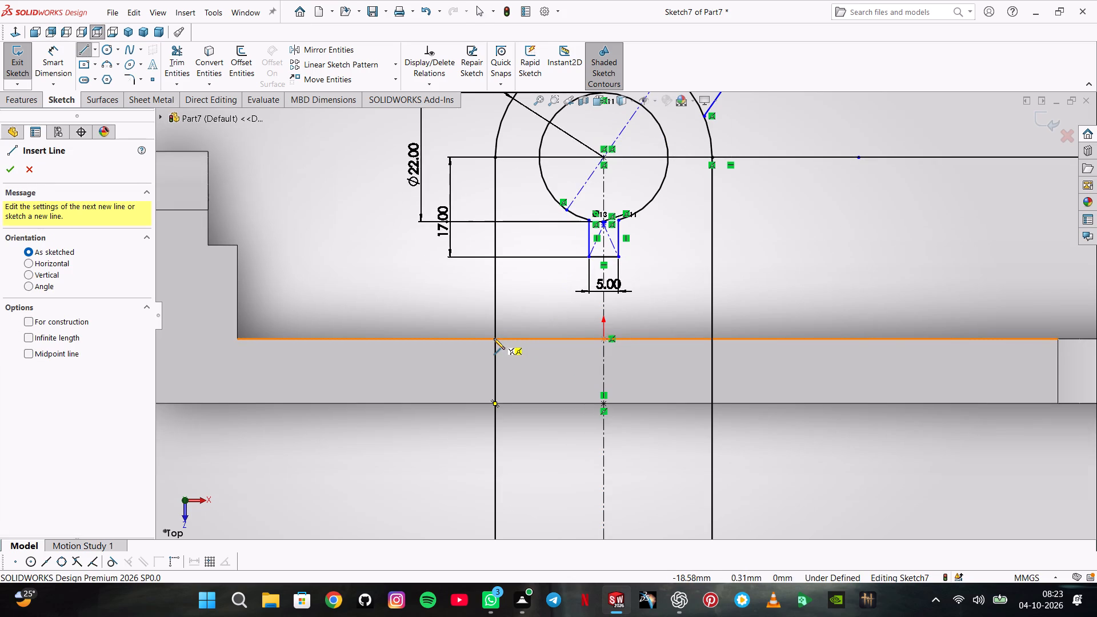
click(494, 338)
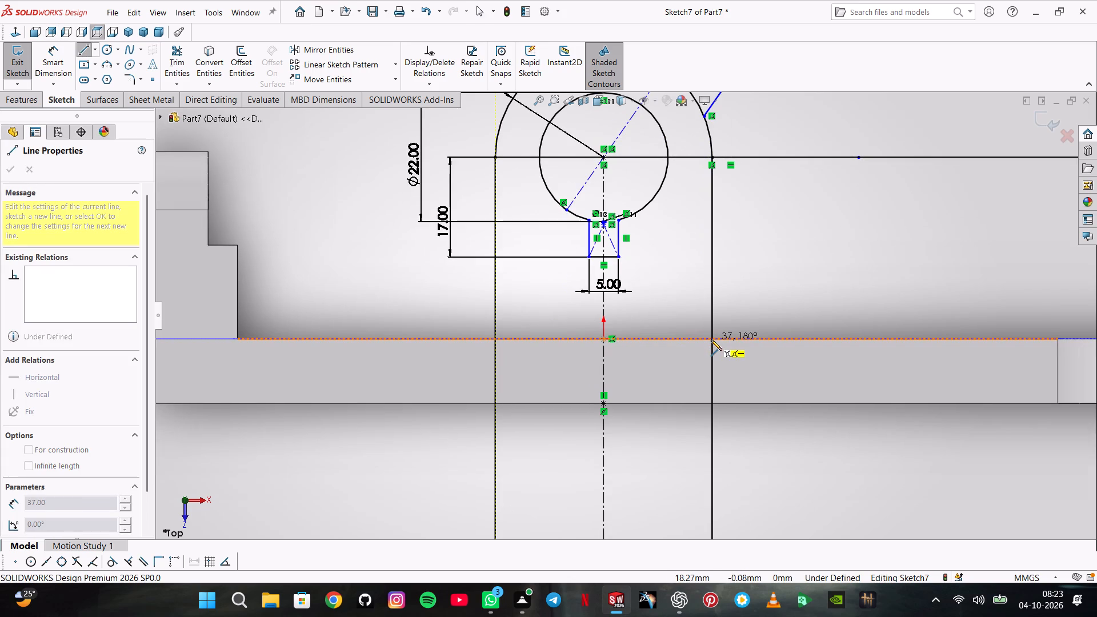
click(711, 339)
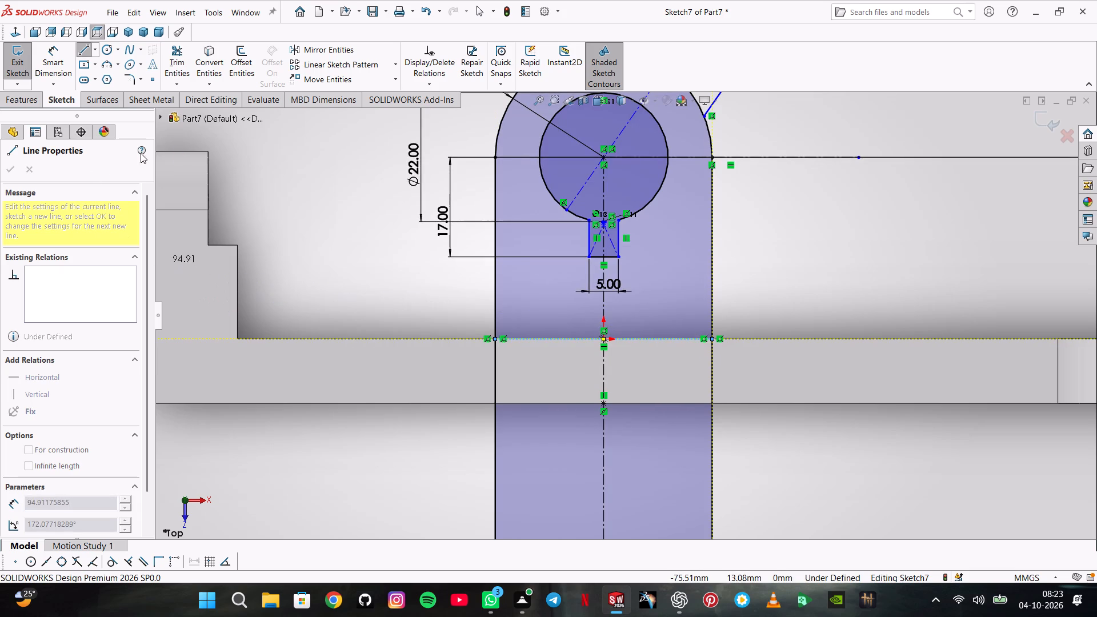
double_click(293, 177)
Trim away the arm's sides, centerline and rounded lower end below the new horizontal line.
scroll(510, 298, down, 1)
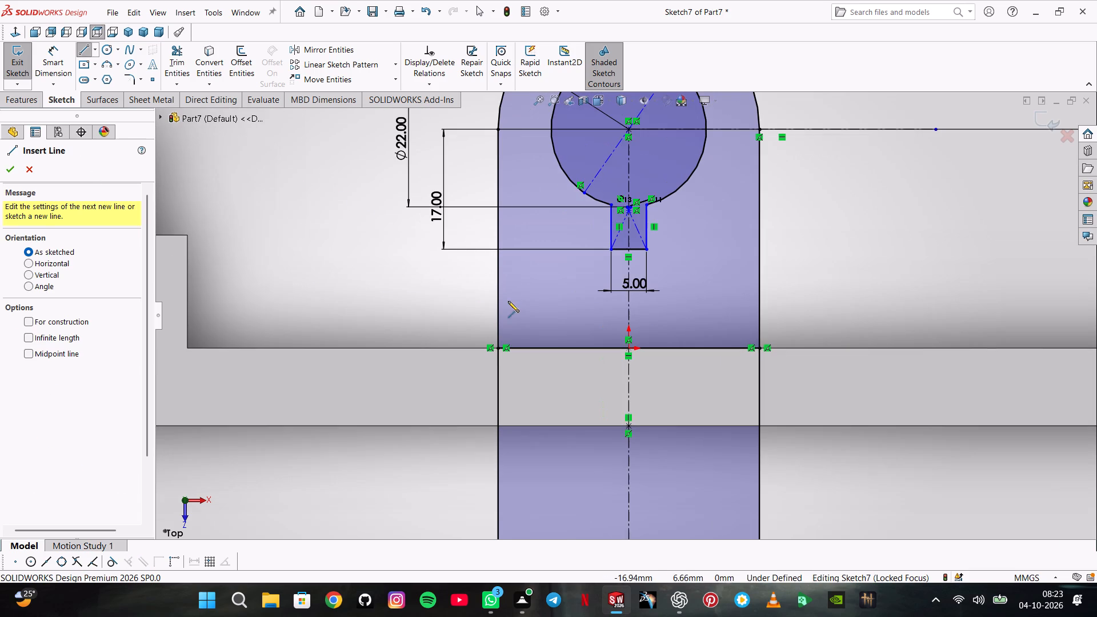
click(183, 61)
scroll(694, 483, up, 2)
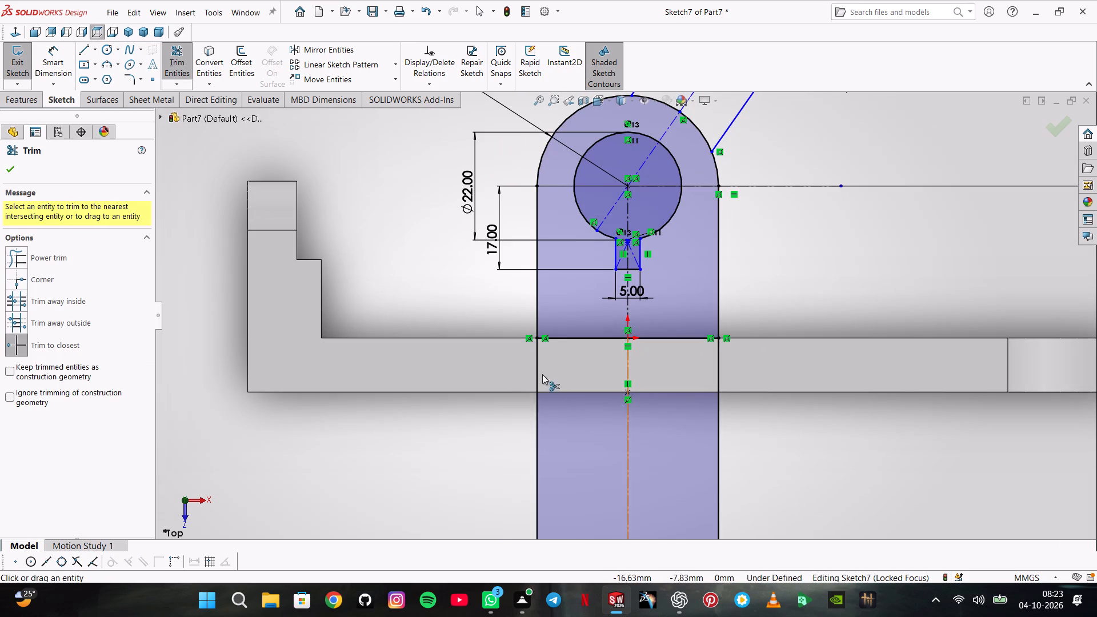
click(538, 371)
key(Return)
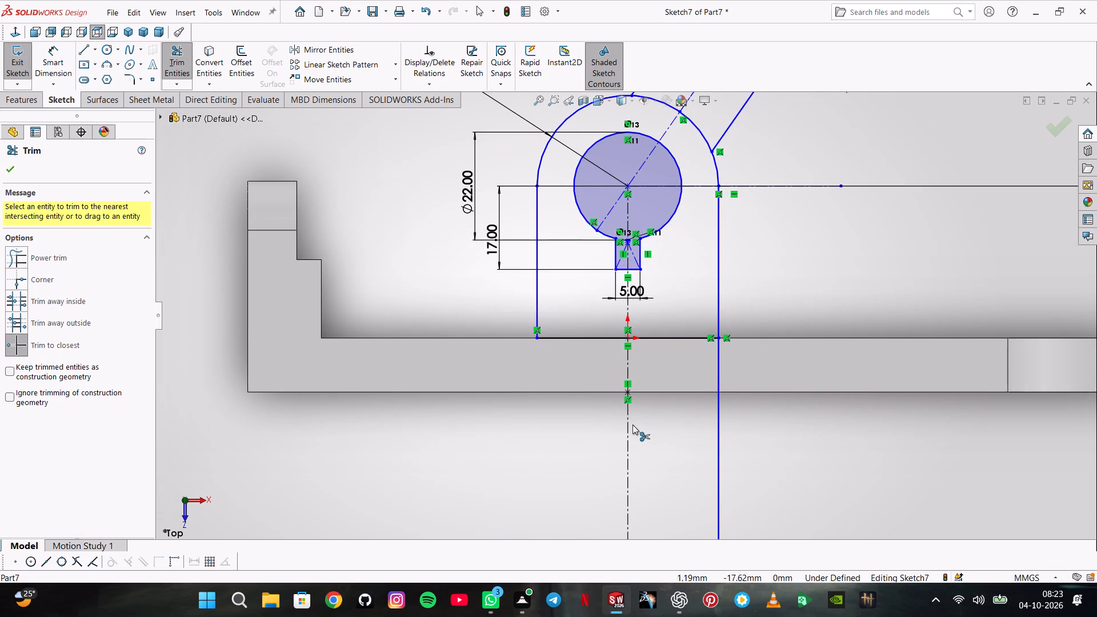
click(628, 425)
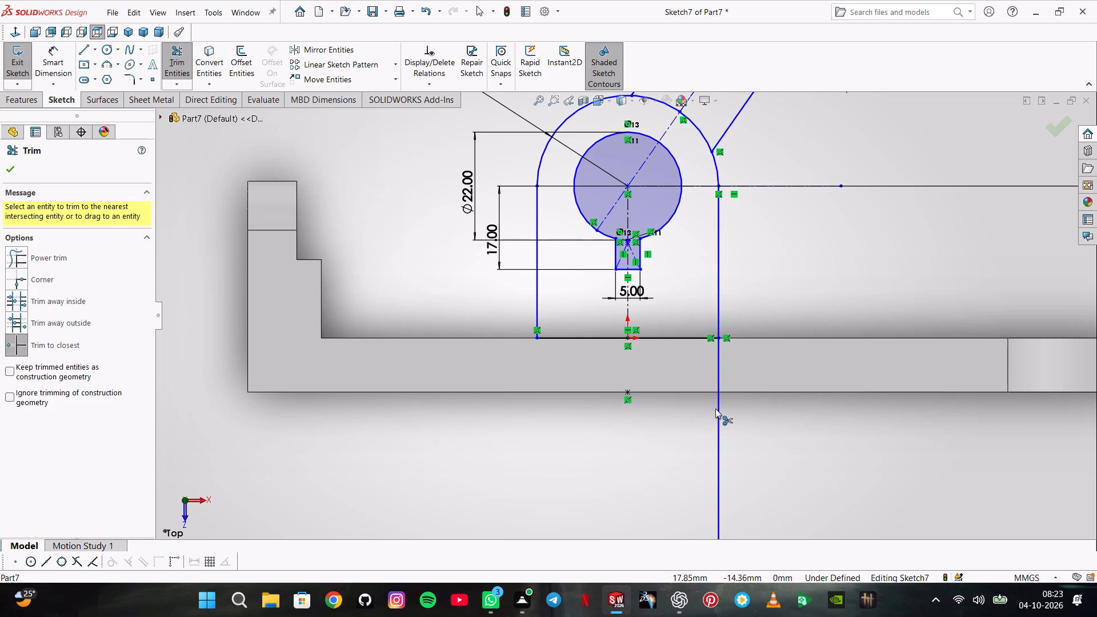
click(715, 408)
scroll(716, 395, up, 2)
scroll(707, 391, down, 1)
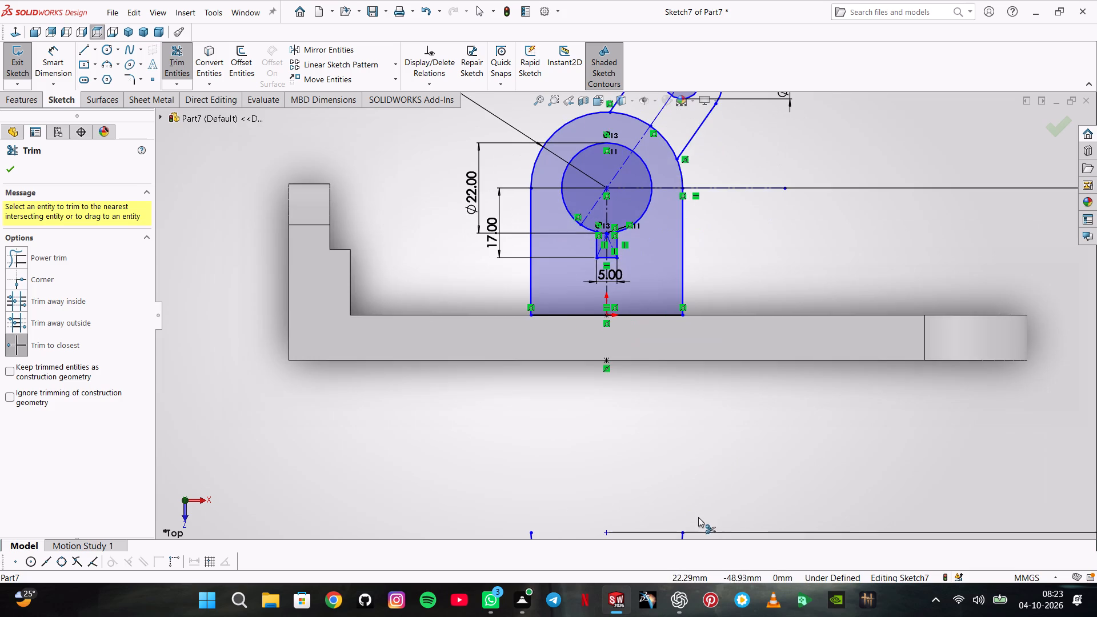
scroll(699, 519, up, 1)
click(671, 514)
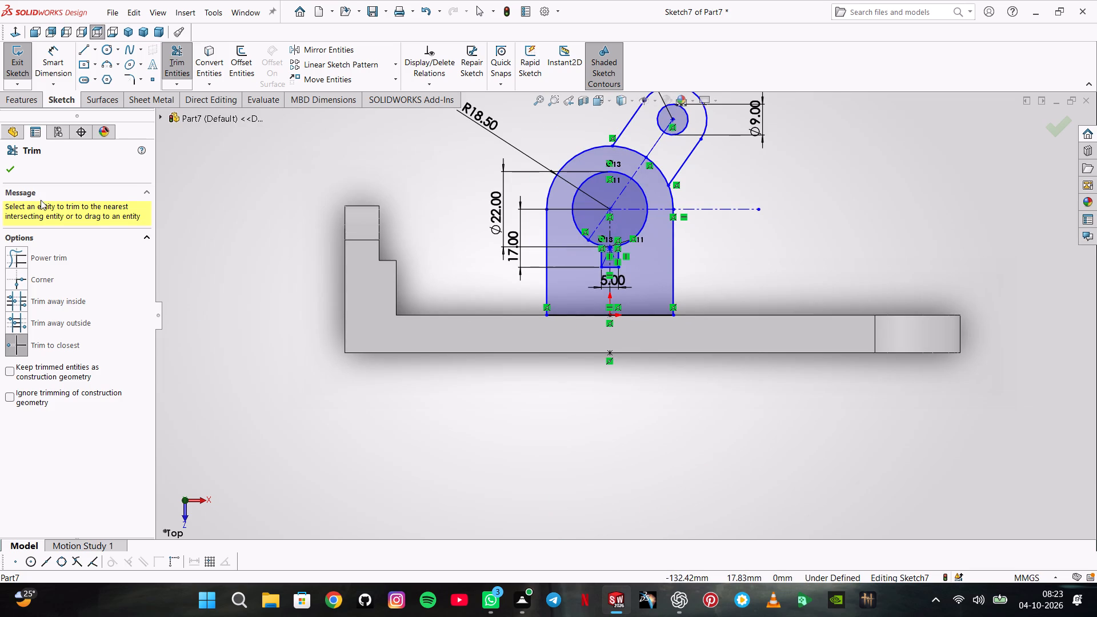
click(12, 166)
Extrude the arm region around the keyed bore 50 mm with the Mid Plane condition, merged with the plate.
click(11, 109)
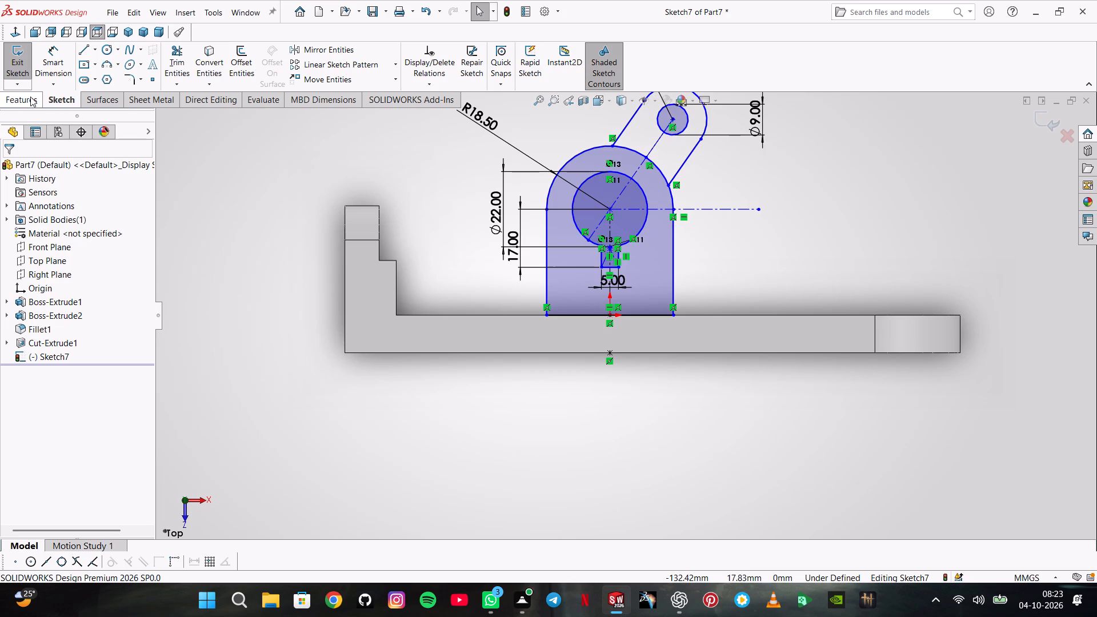
click(31, 97)
click(60, 70)
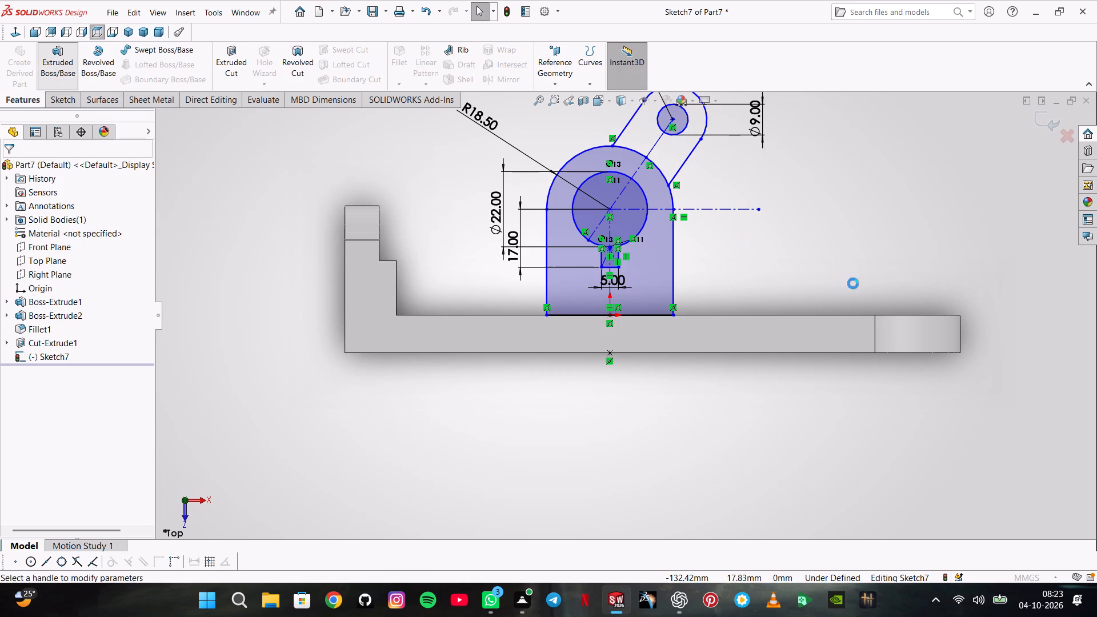
click(661, 275)
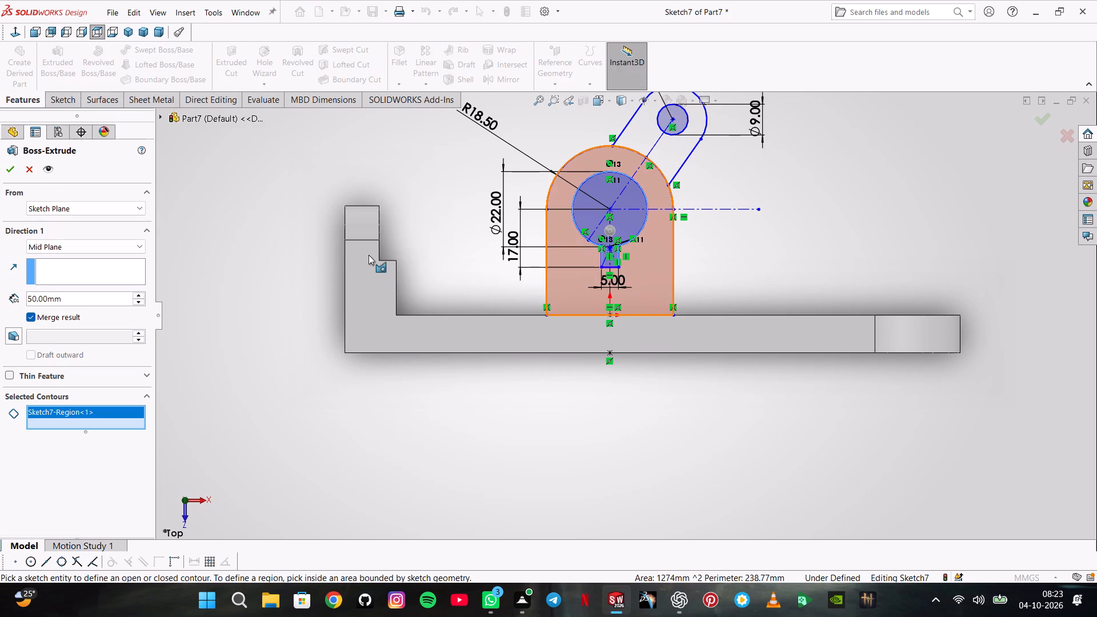
middle_drag(455, 224, 430, 259)
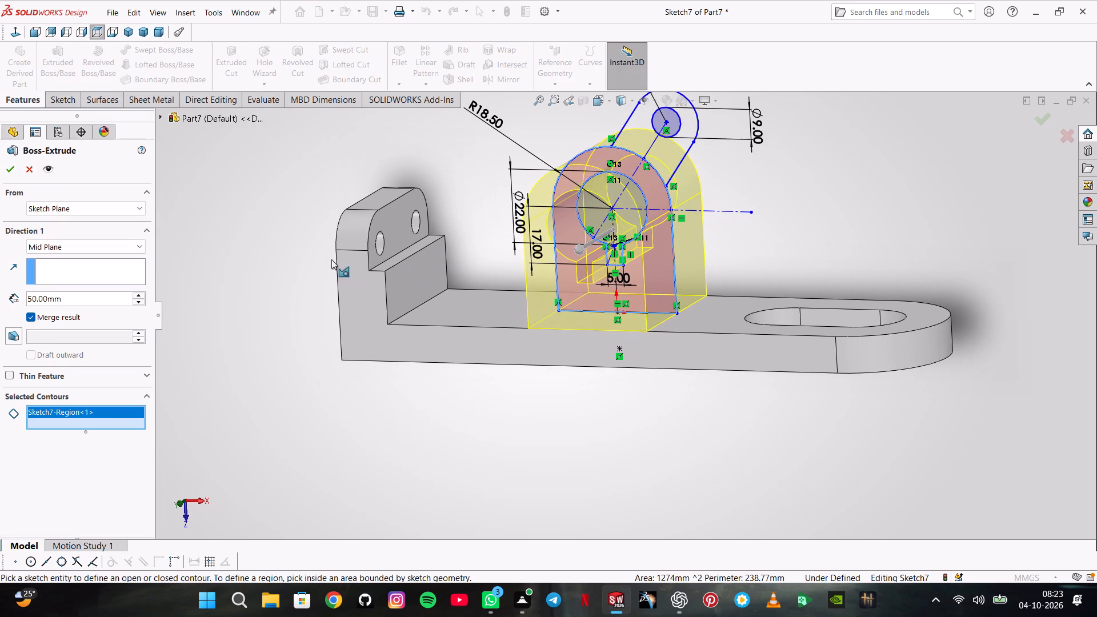
click(13, 173)
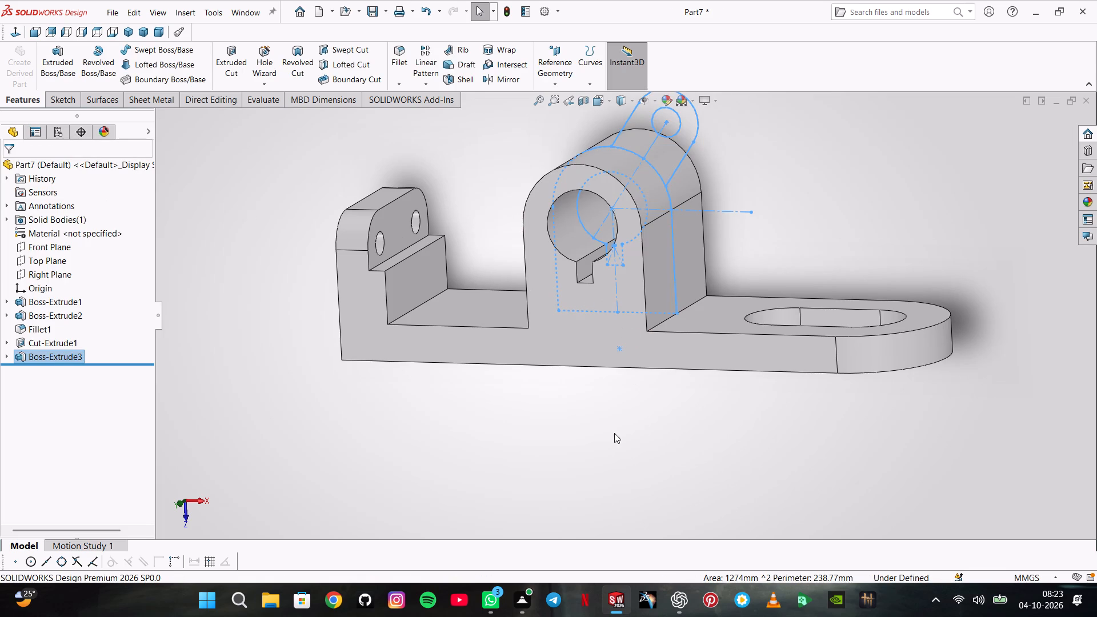
Start a new sketch on the Top Plane.
middle_drag(614, 432, 644, 415)
scroll(644, 415, up, 2)
click(780, 191)
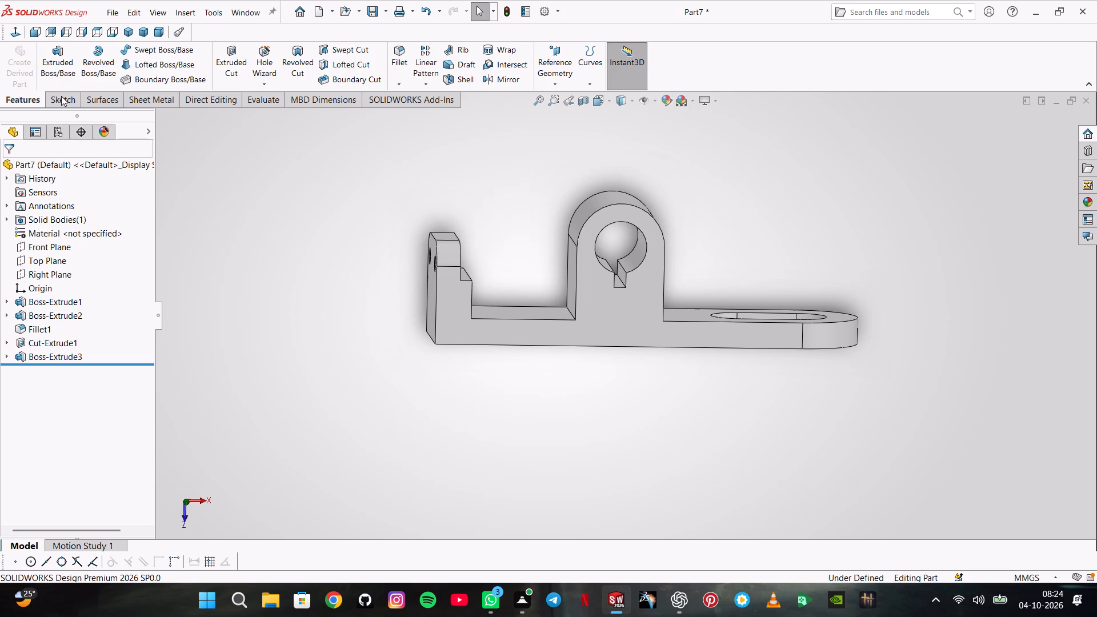
click(53, 259)
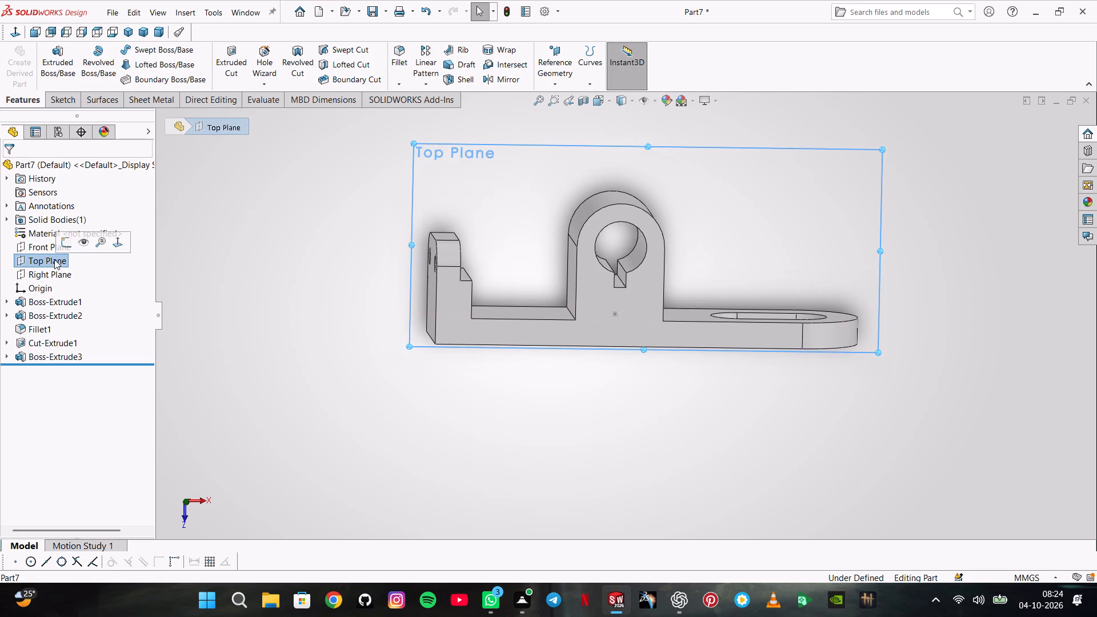
click(61, 245)
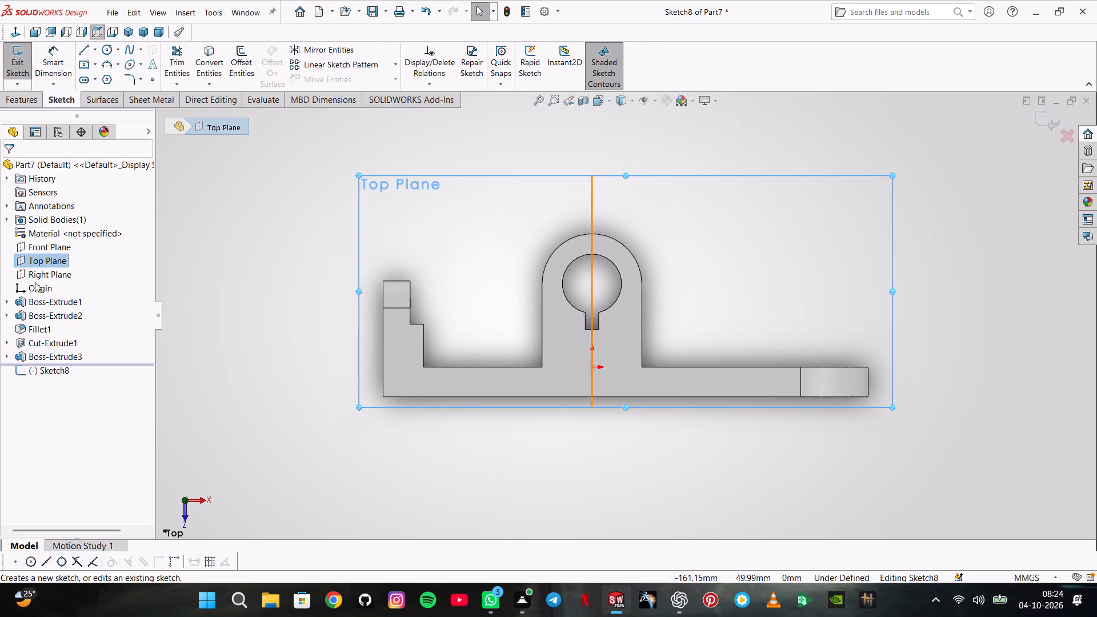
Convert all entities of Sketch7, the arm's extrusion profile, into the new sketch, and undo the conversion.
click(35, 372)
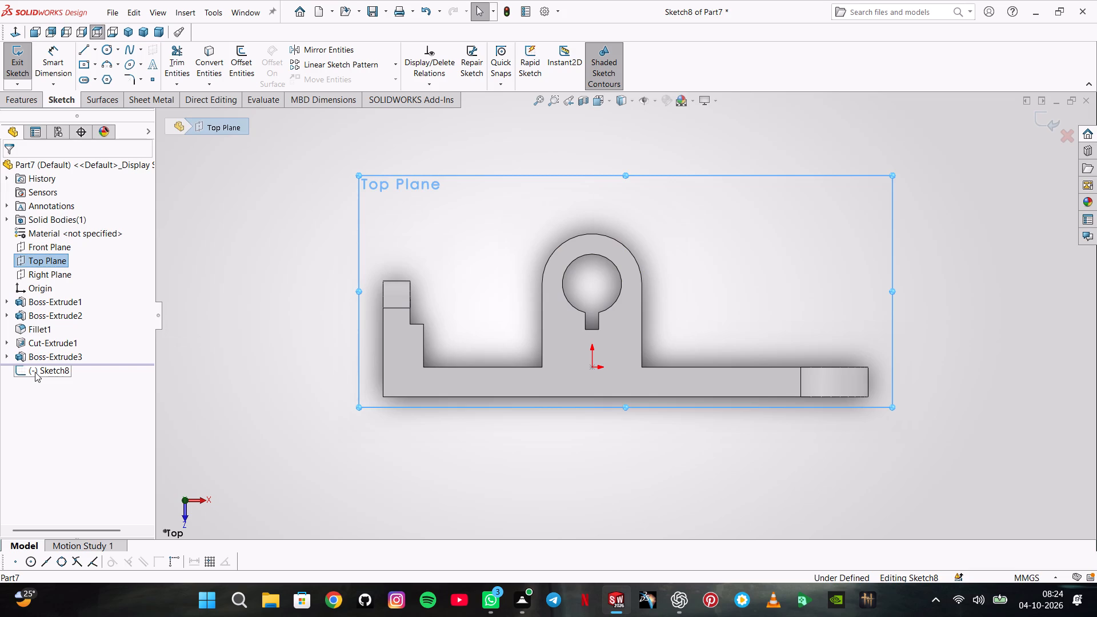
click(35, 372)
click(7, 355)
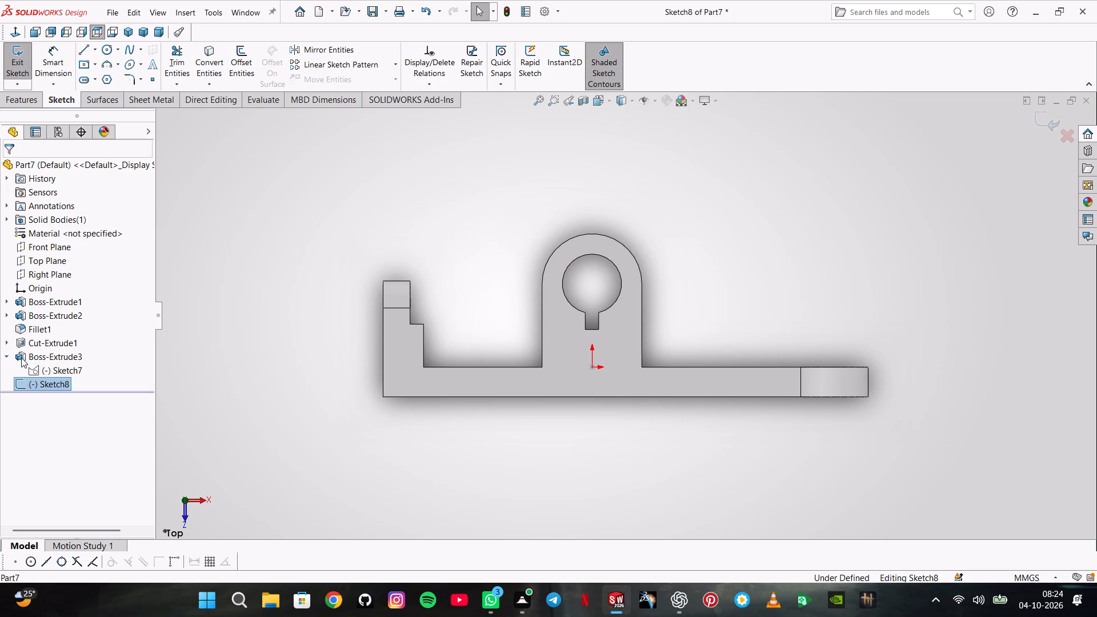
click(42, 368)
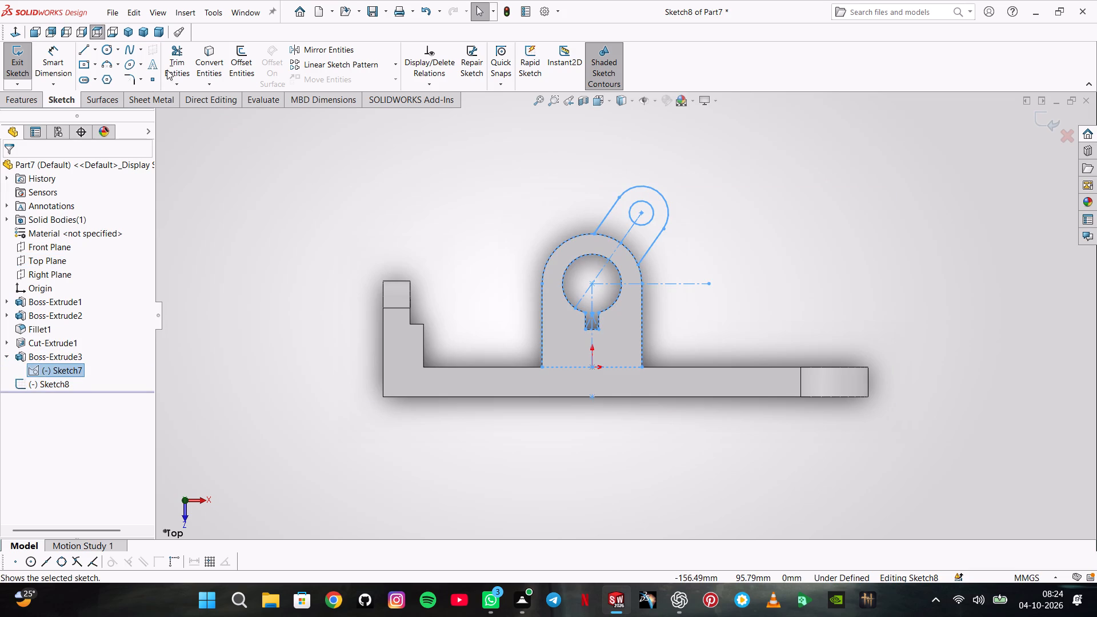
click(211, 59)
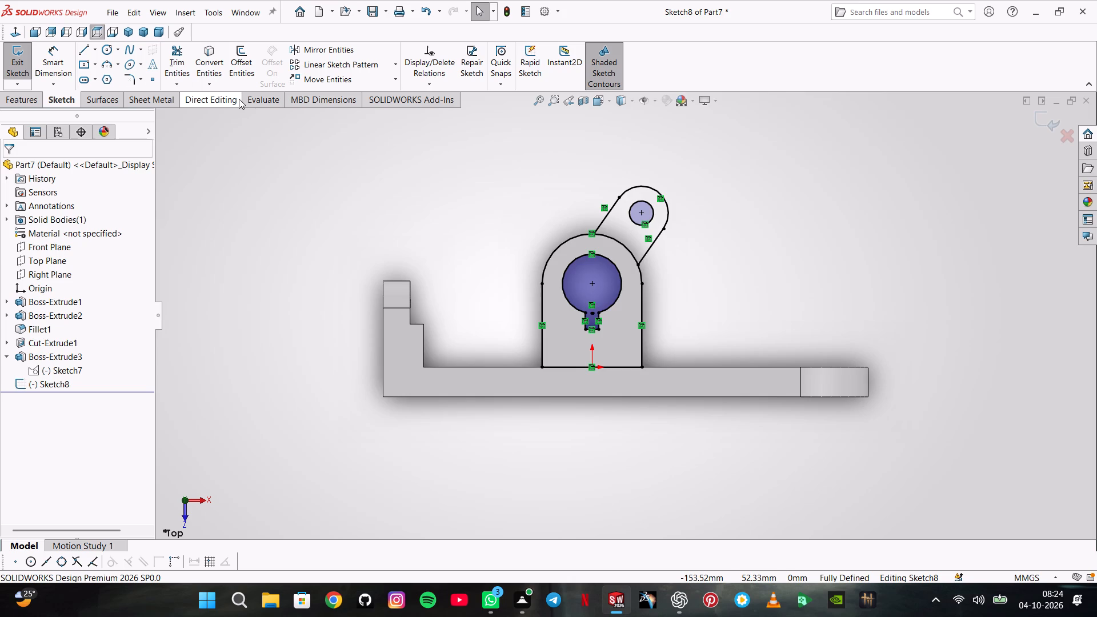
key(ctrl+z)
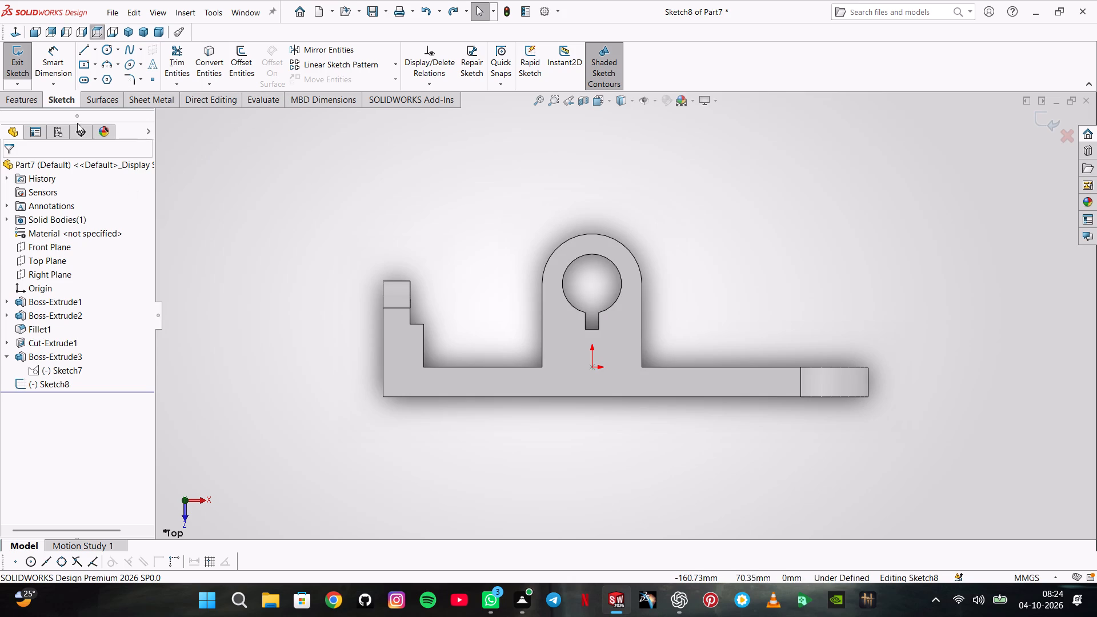
Show Sketch7, the arm's profile sketch, in the model view.
click(57, 372)
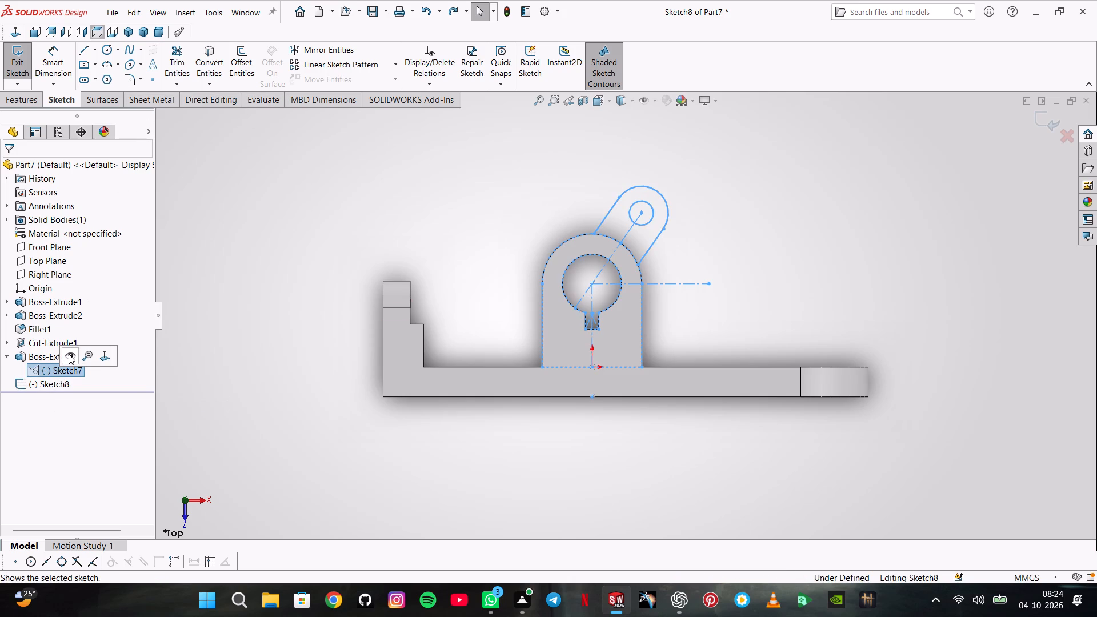
click(69, 354)
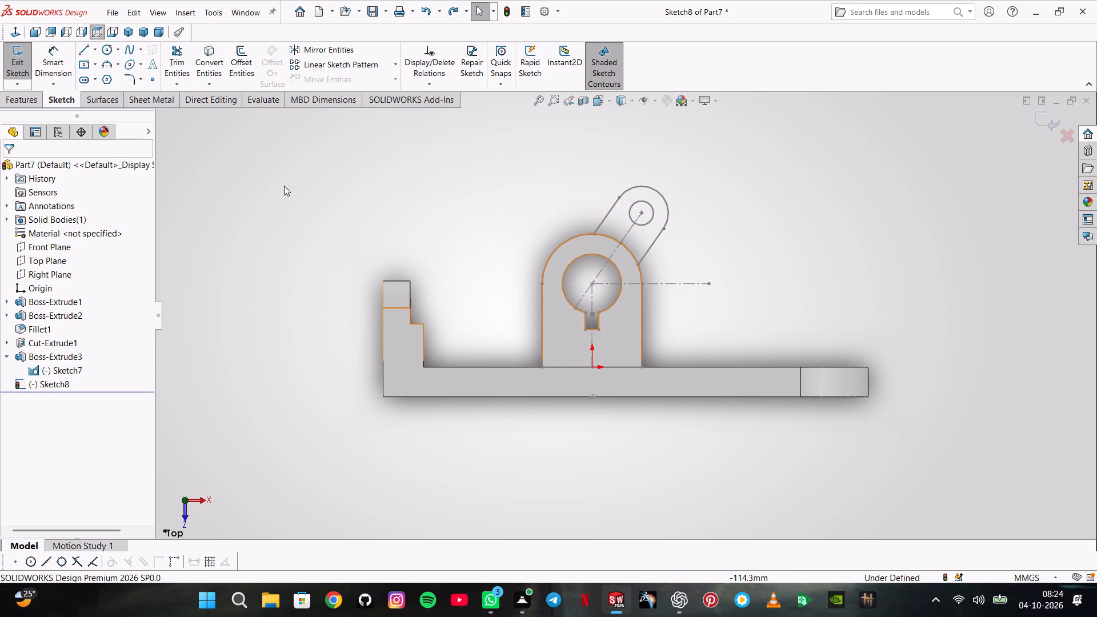
Convert the lever's rounded end, two slanted sides and hole circle, plus the arm's top arc, from Sketch7 into the new sketch.
click(212, 70)
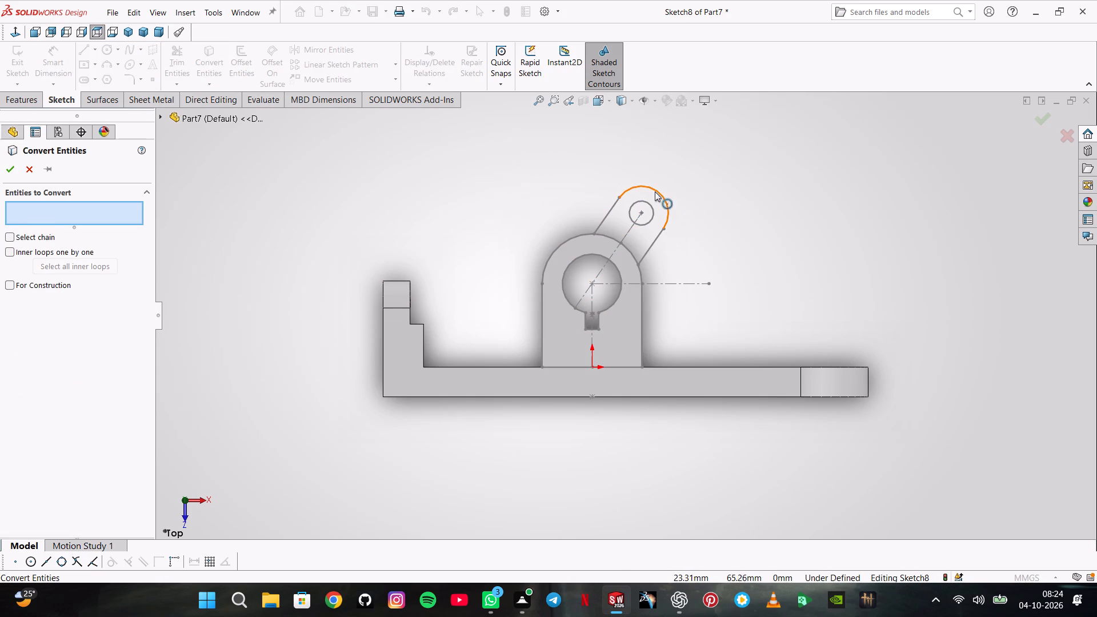
click(655, 191)
click(612, 211)
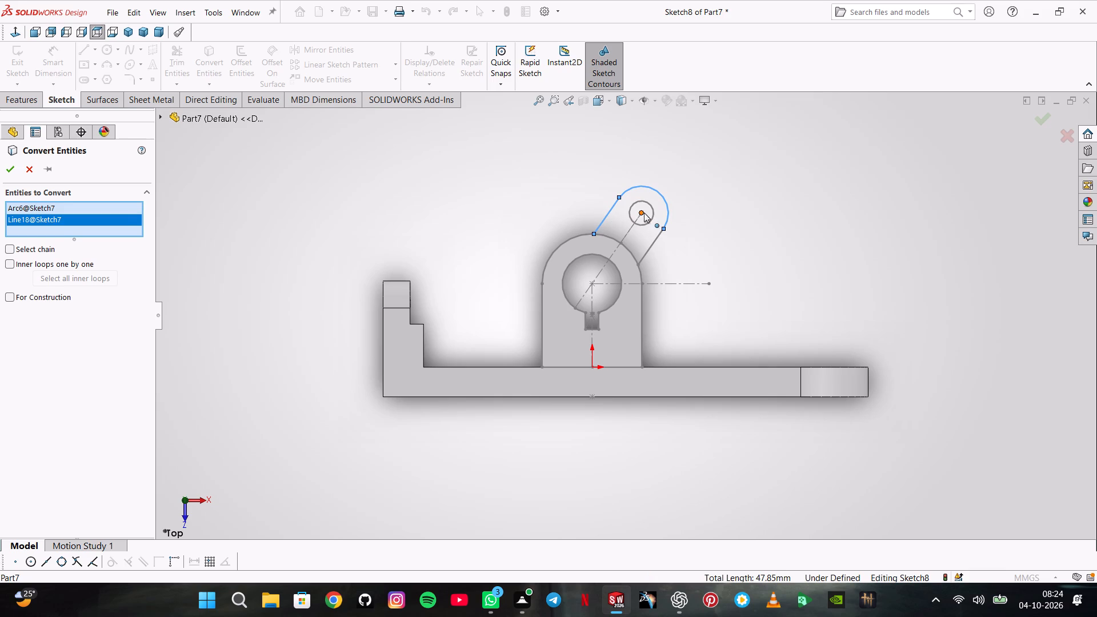
click(651, 209)
click(658, 241)
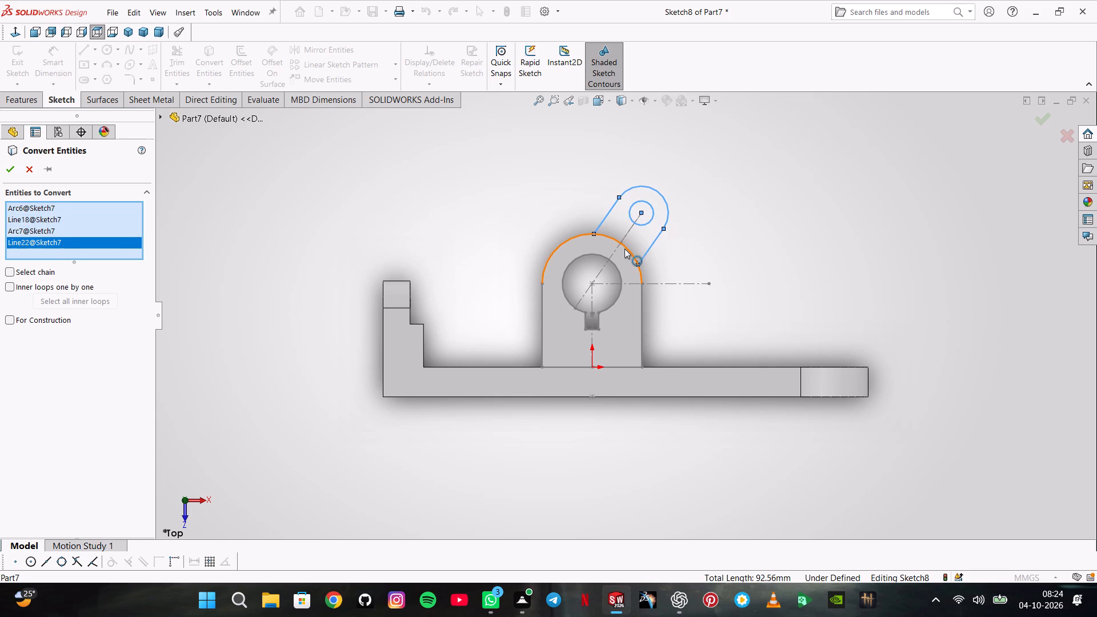
click(624, 249)
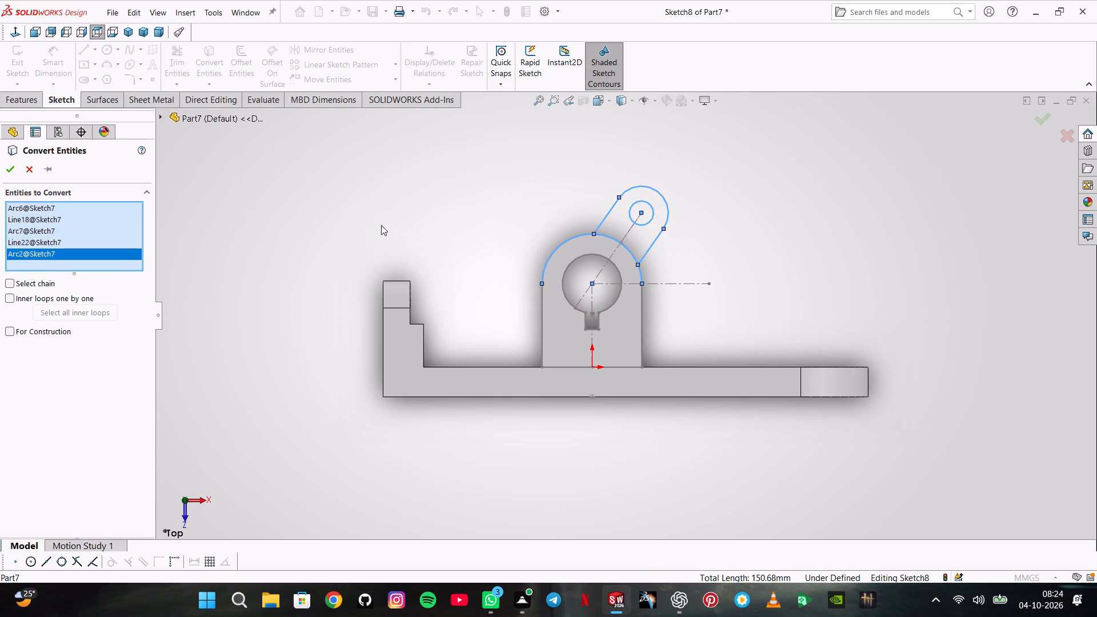
click(10, 163)
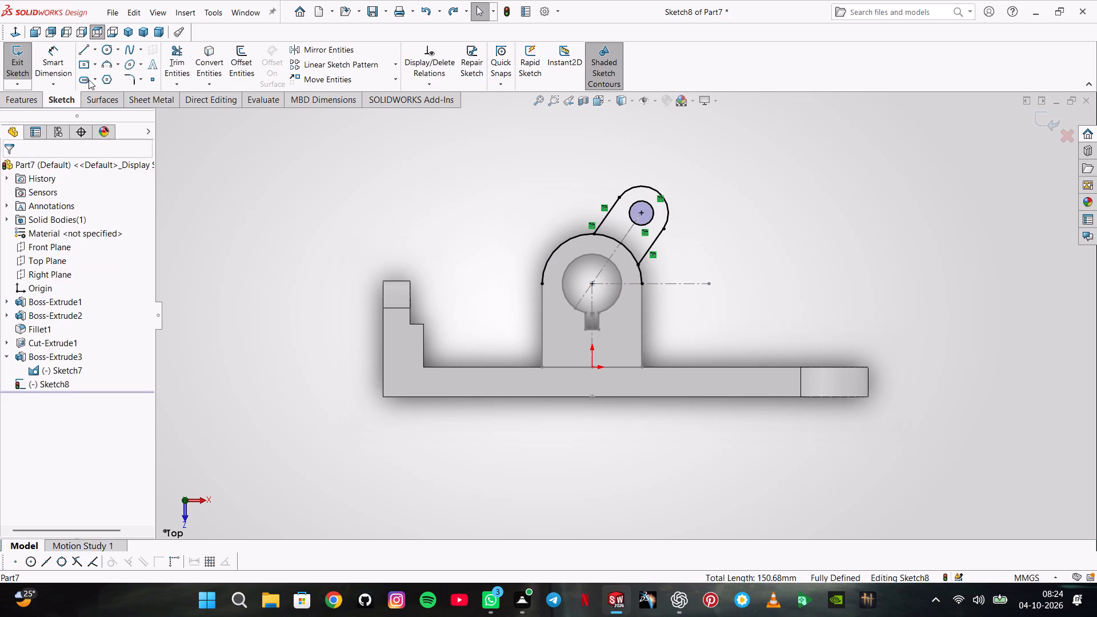
Trim the converted arm arc on both sides of the lever, keeping only the portion between the lever's slanted sides.
click(166, 62)
click(585, 238)
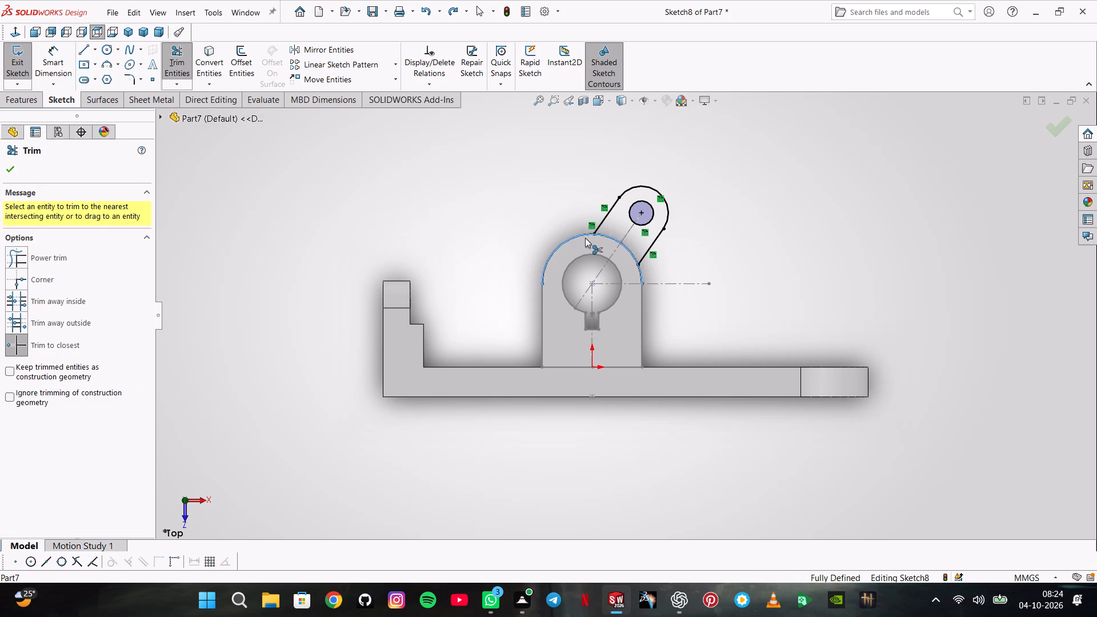
click(639, 276)
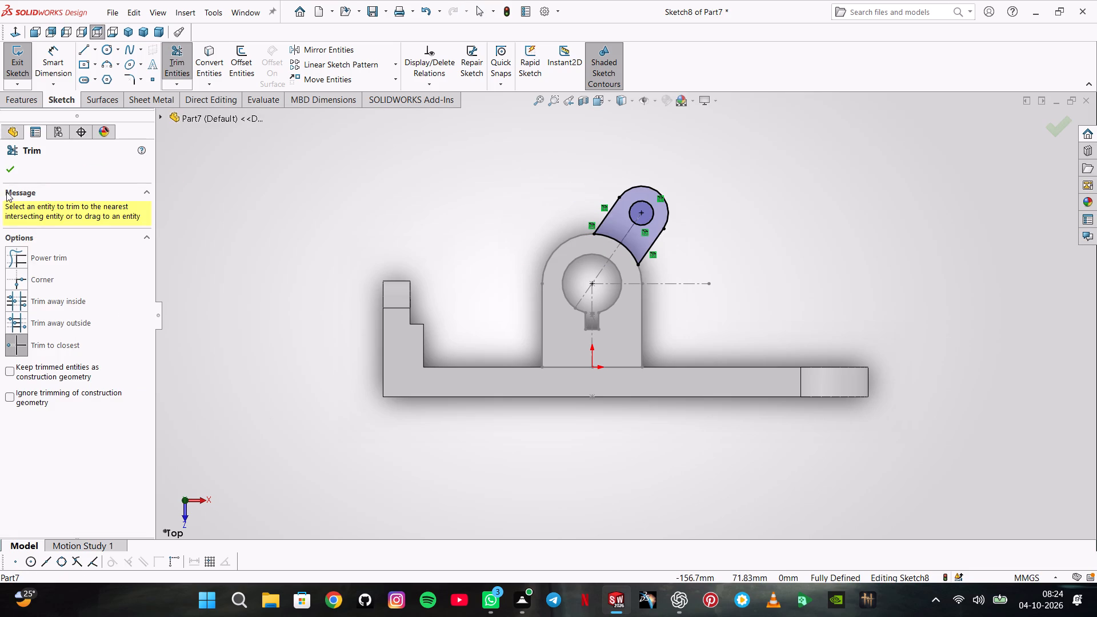
click(10, 171)
Extrude the closed lever profile with its hole 12 mm using the Blind condition, merged with the body.
click(26, 99)
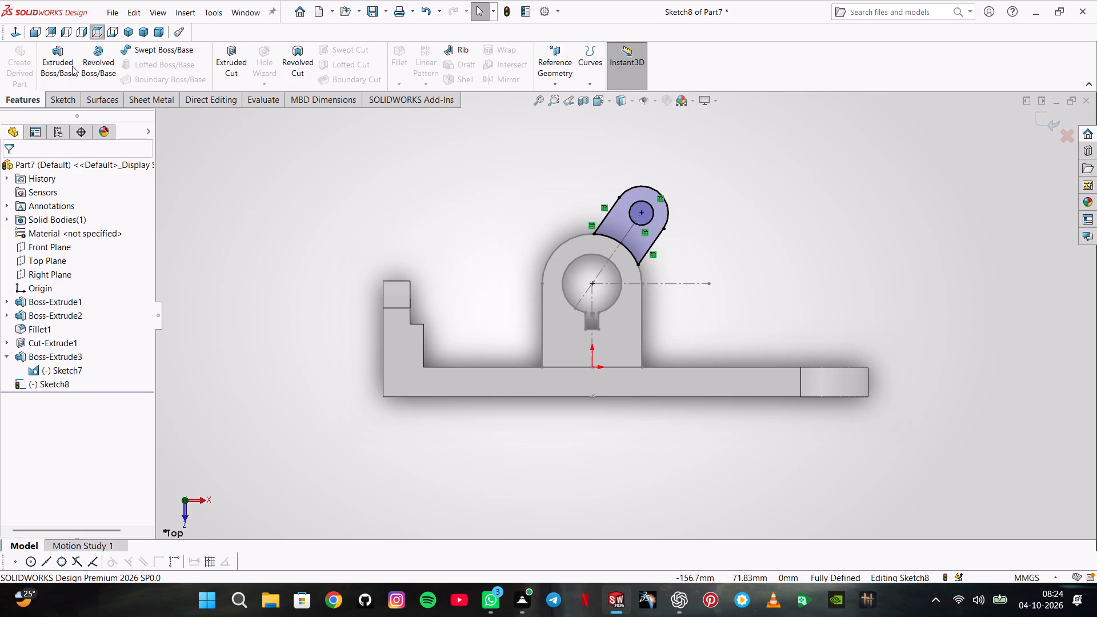
click(72, 66)
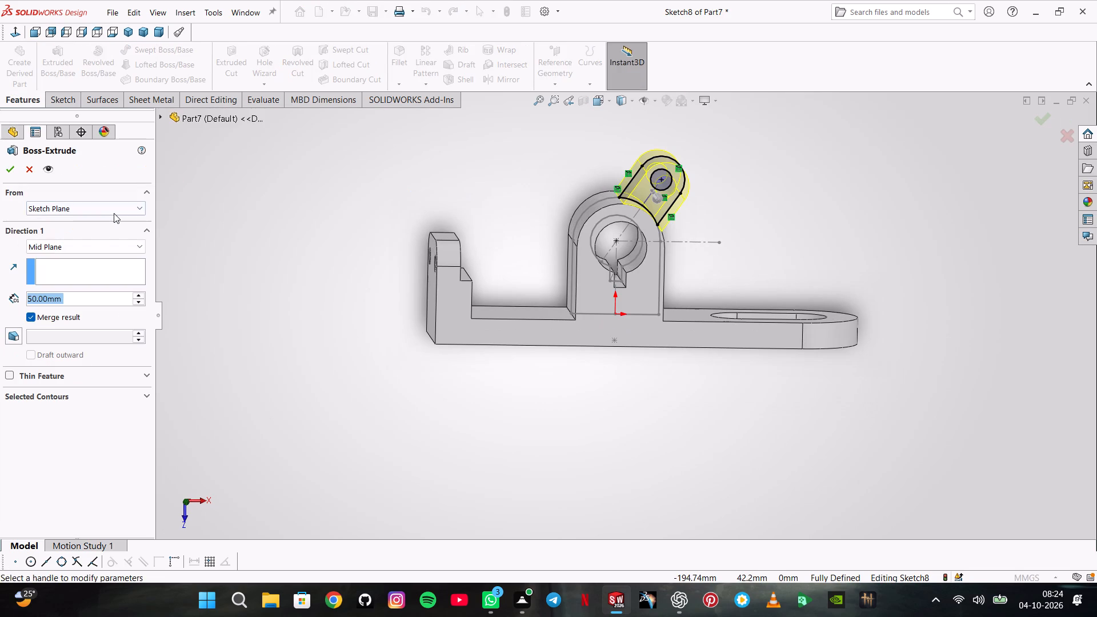
click(120, 250)
click(109, 257)
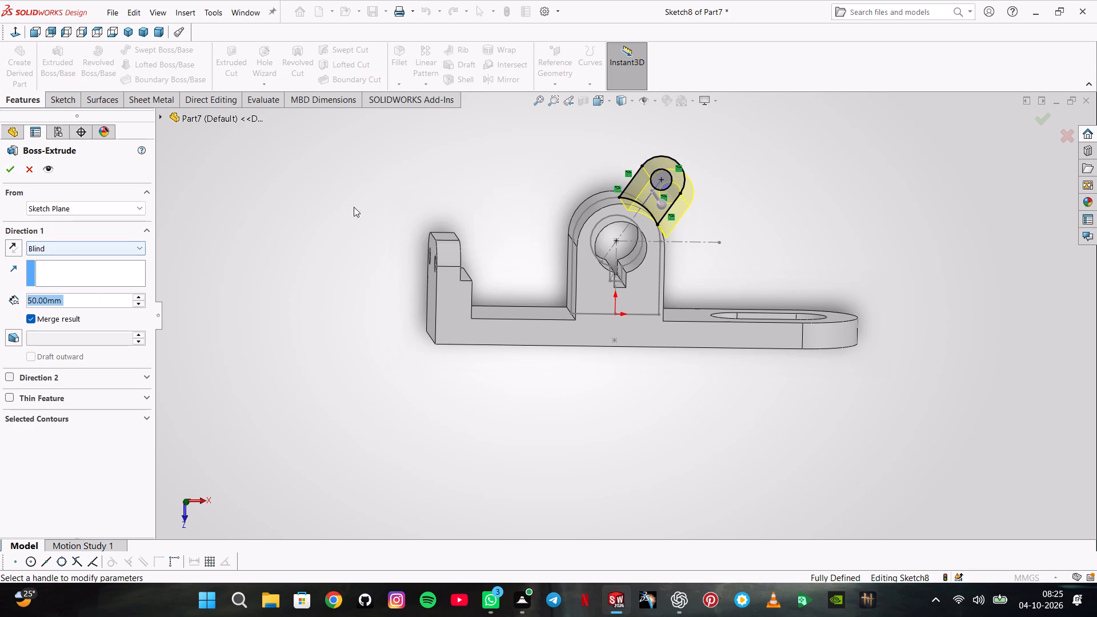
middle_drag(409, 189, 430, 242)
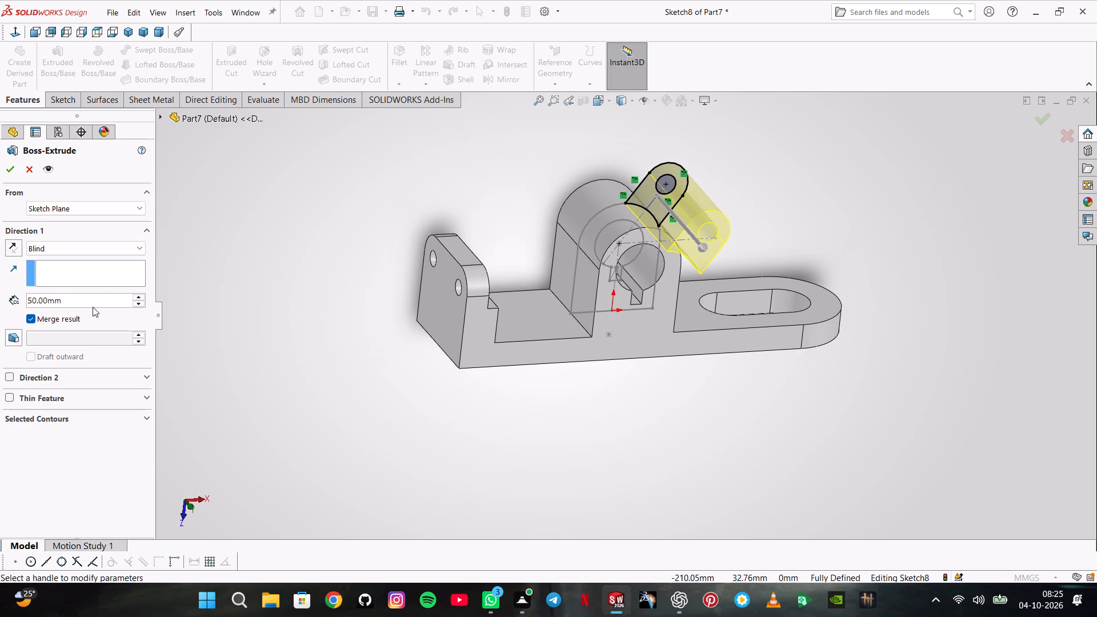
double_click(93, 307)
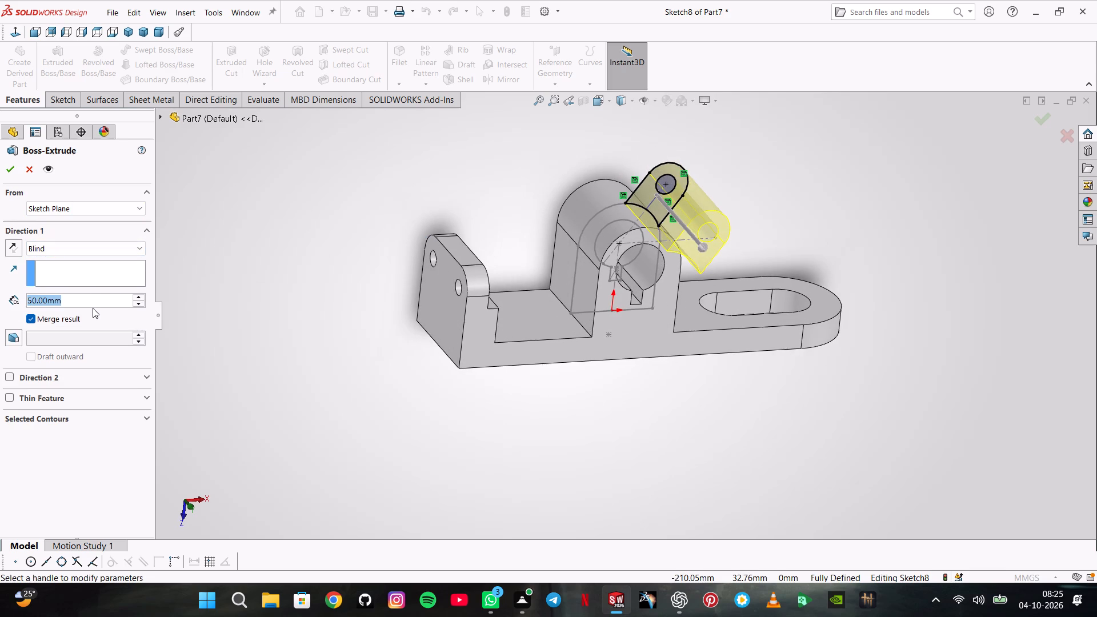
text(12)
key(Return)
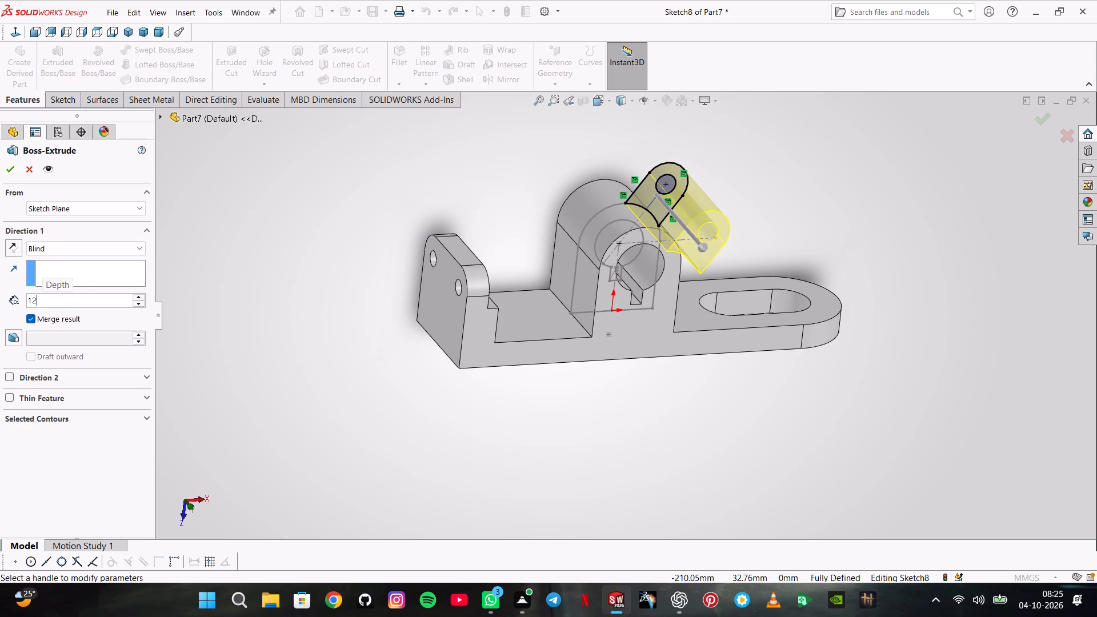
key(Return)
click(262, 286)
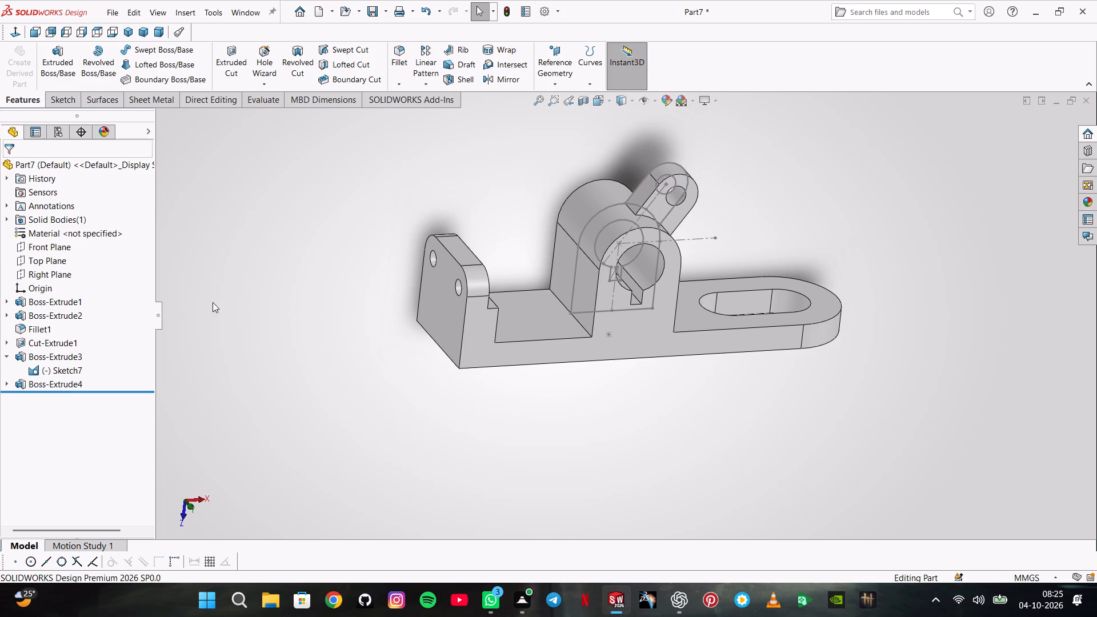
Hide Sketch7, the arm's profile sketch, and collapse its extrusion in the feature tree.
click(45, 377)
click(41, 372)
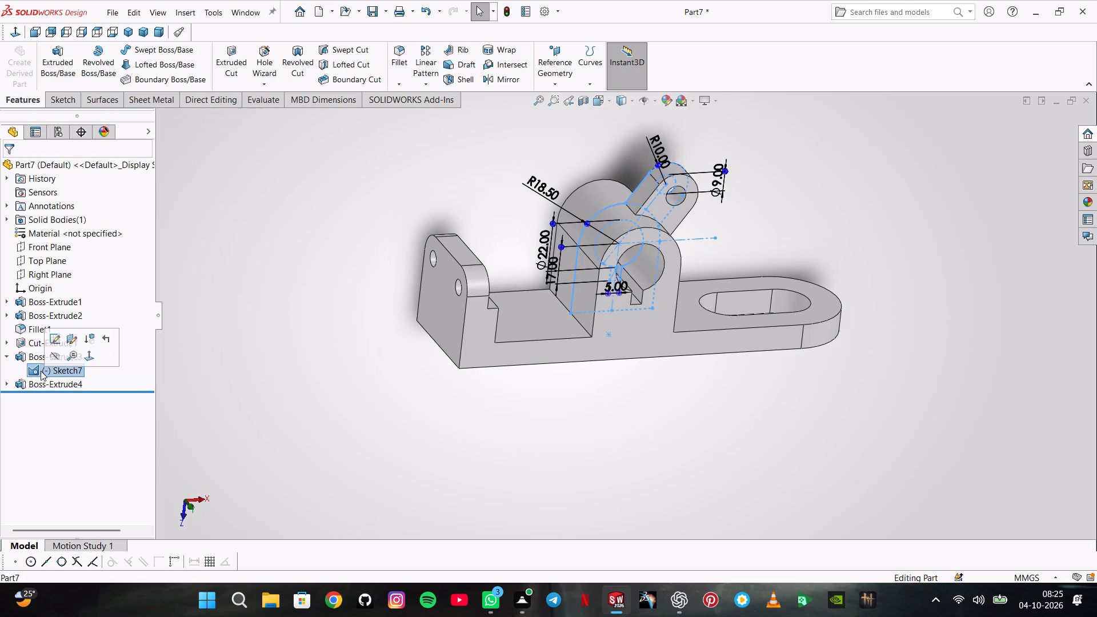
click(52, 350)
click(6, 359)
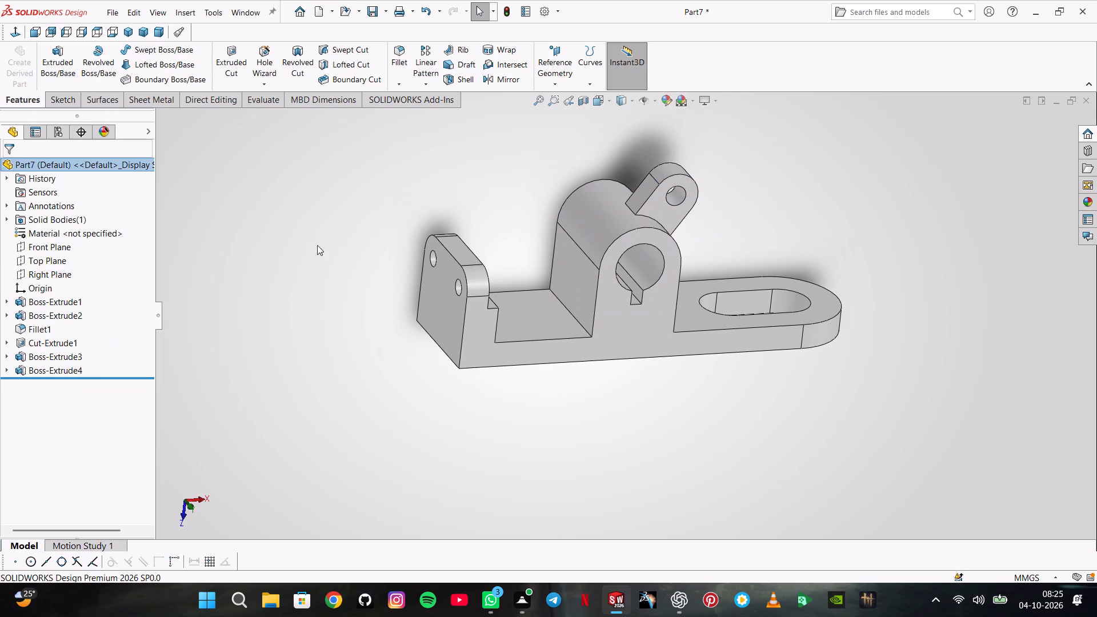
click(355, 199)
Save the finished bracket as Part26 in SOLIDWORKS Part format in the LEVEL4 folder.
click(136, 30)
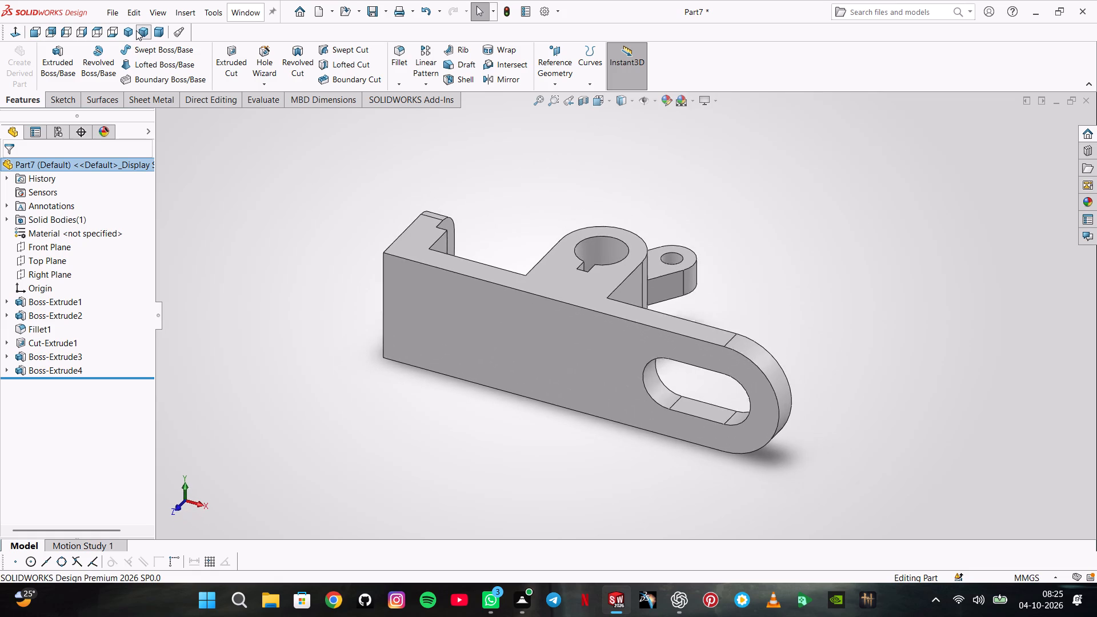
click(123, 35)
middle_drag(677, 234, 529, 247)
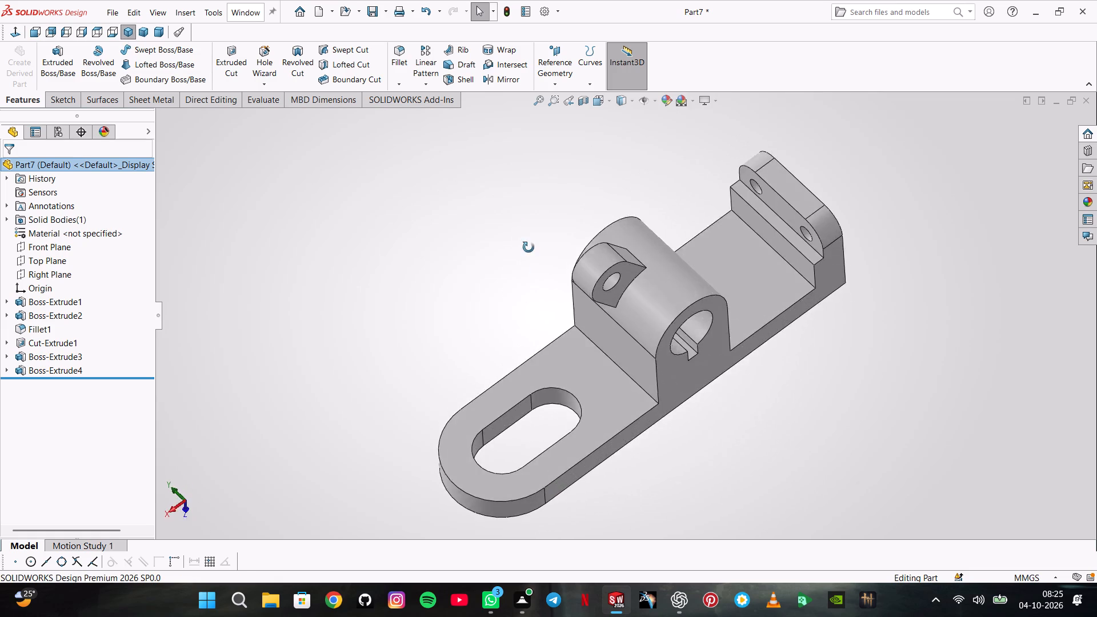
middle_drag(529, 247, 530, 170)
middle_drag(608, 496, 715, 392)
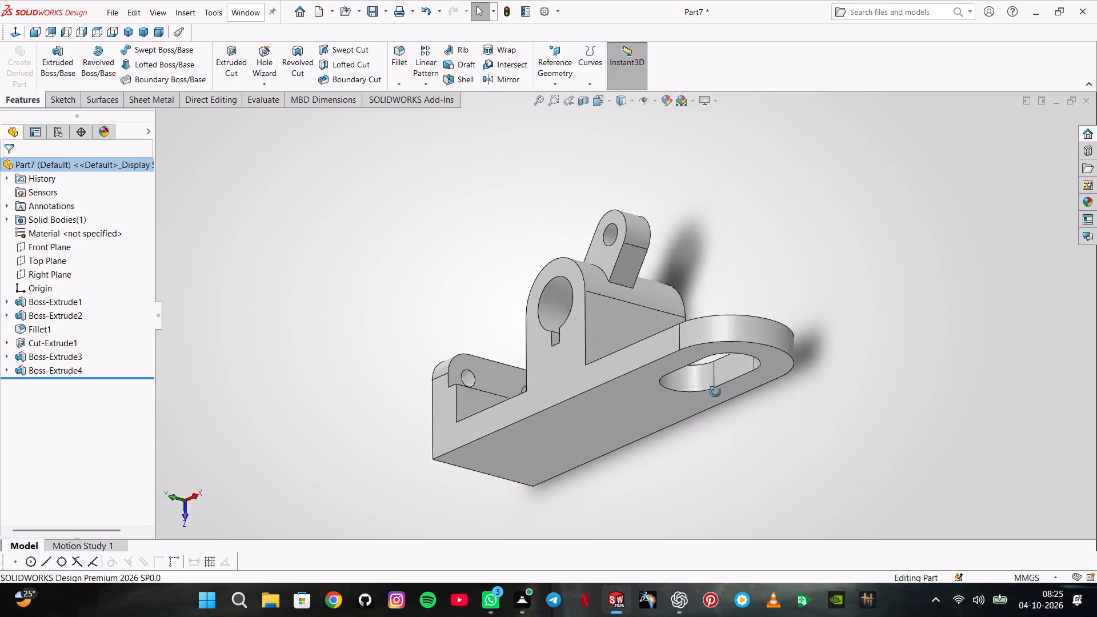
middle_drag(715, 392, 712, 586)
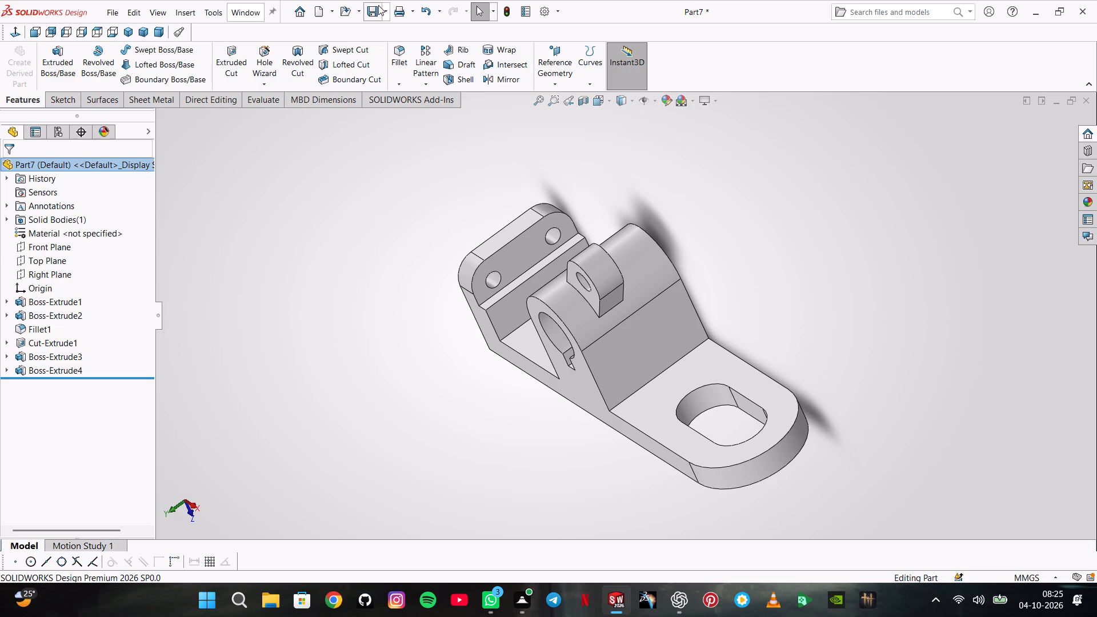
click(377, 6)
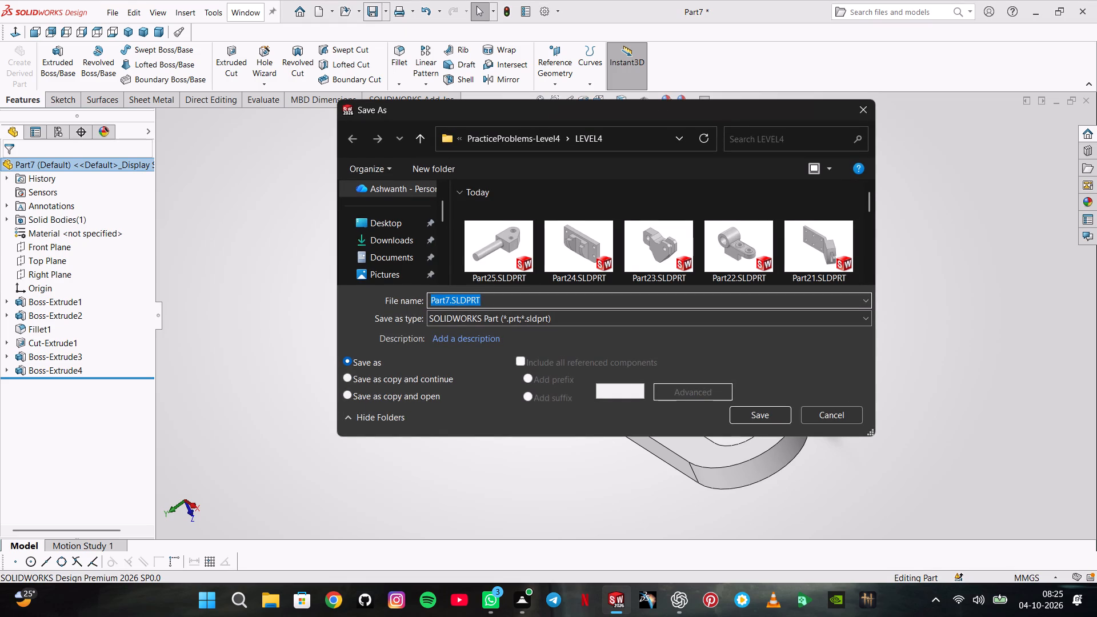
click(447, 299)
key(2)
key(6)
key(Return)
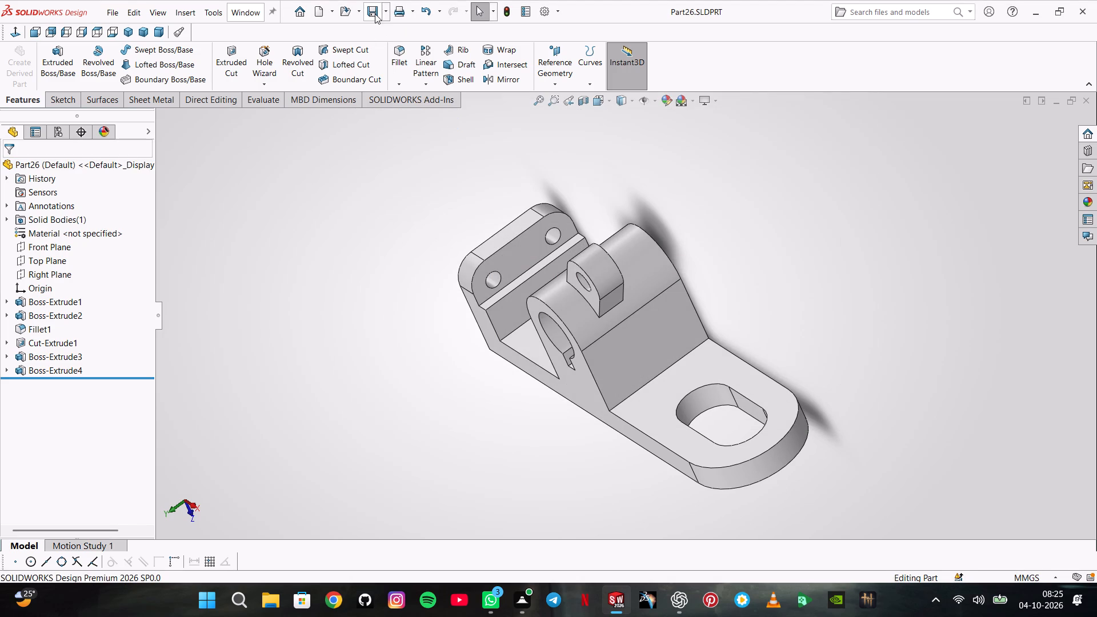
Save the Part26 model in Adobe Portable Document Format (*.pdf) as well.
click(386, 10)
click(393, 46)
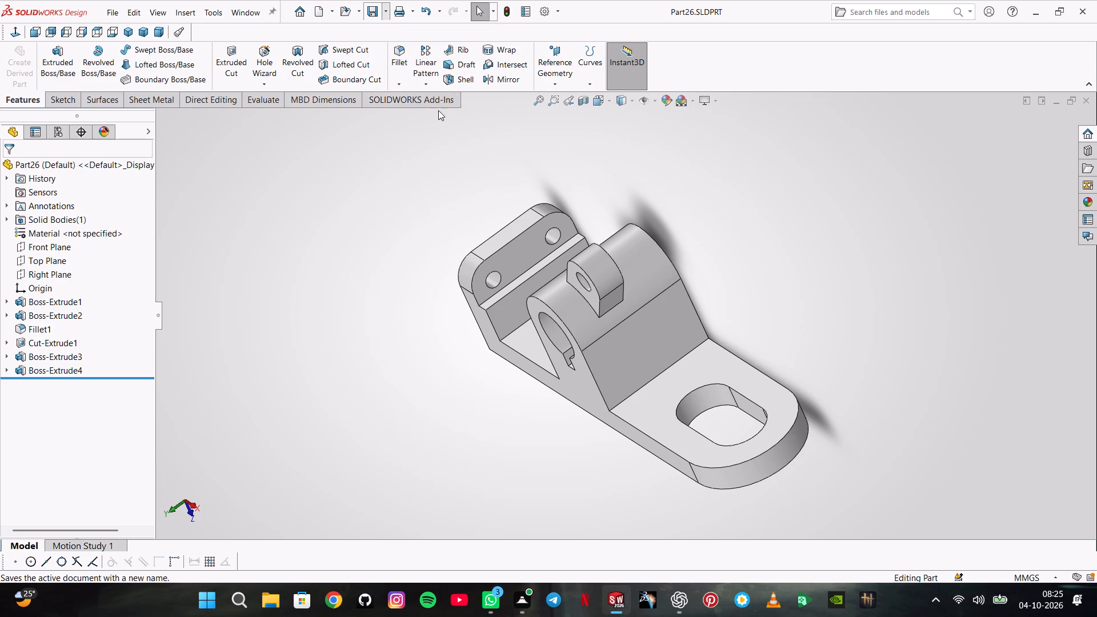
click(552, 320)
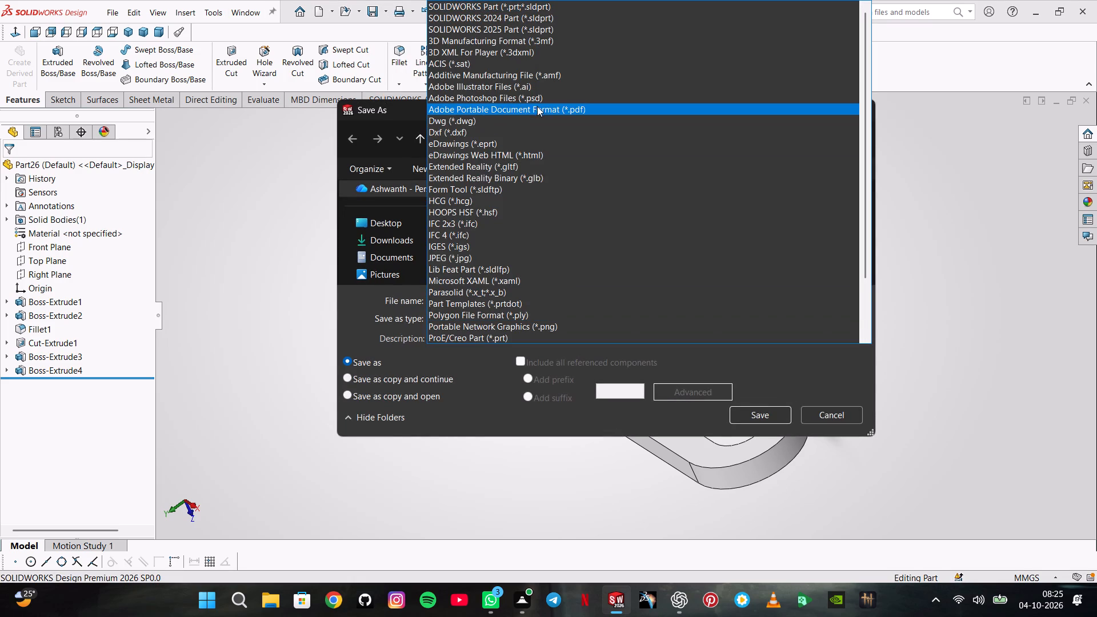
click(537, 106)
key(Return)
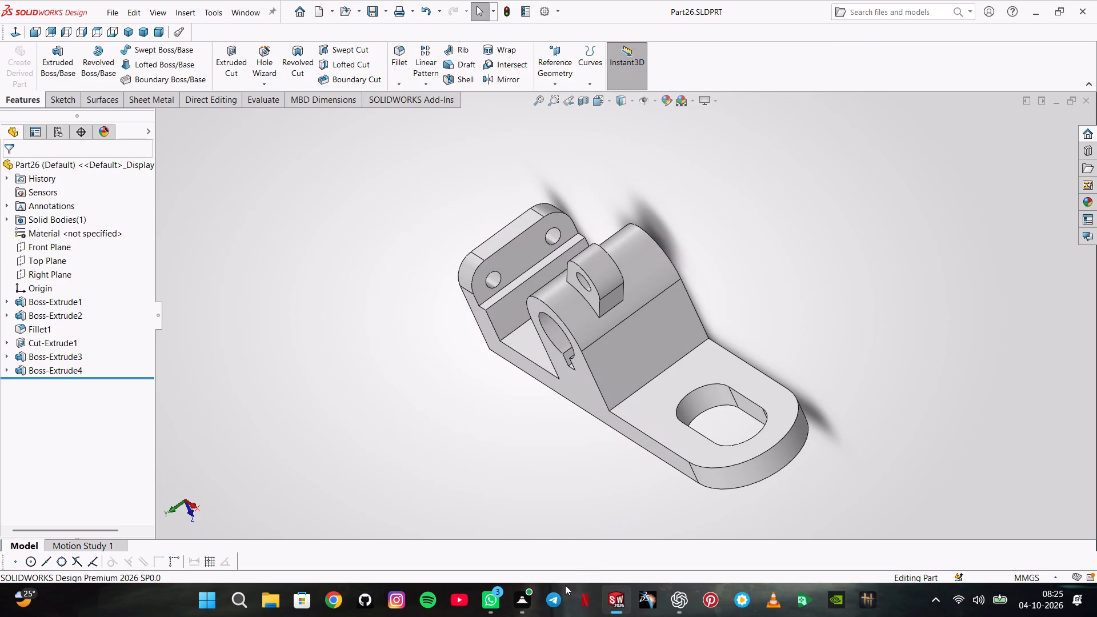